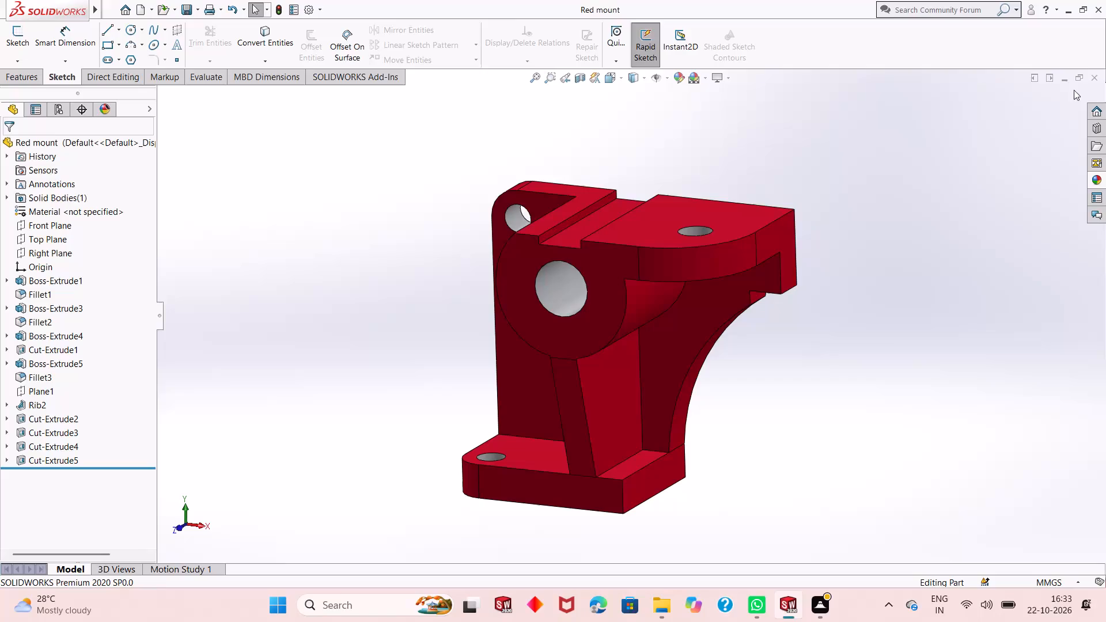
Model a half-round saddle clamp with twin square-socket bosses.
Close the Red mount part and create a new part document.
click(1092, 78)
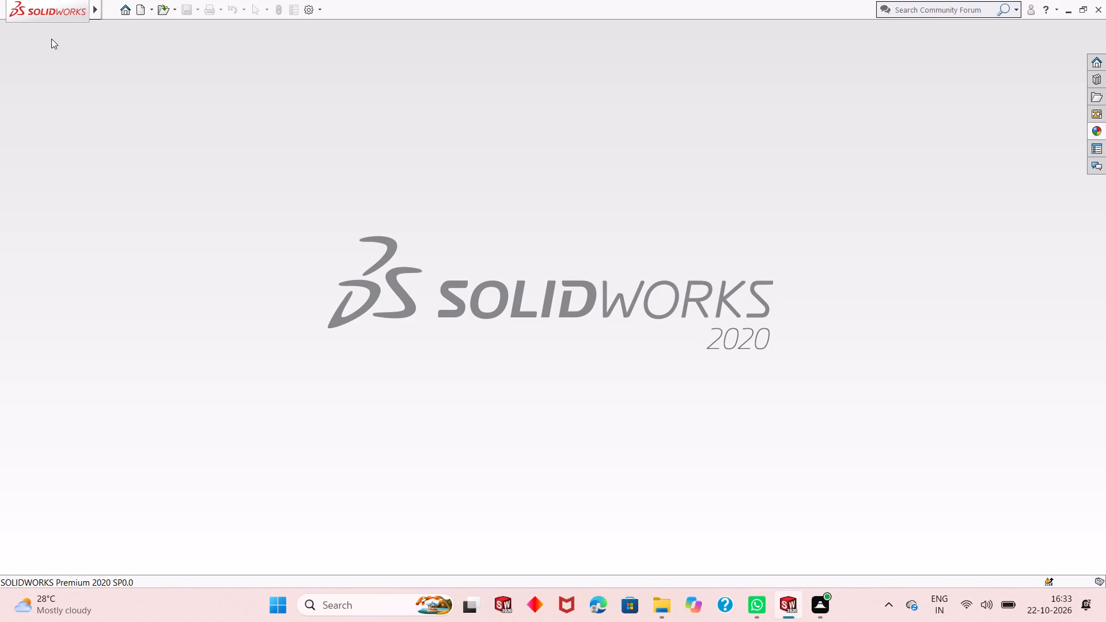
click(74, 147)
click(138, 7)
double_click(288, 285)
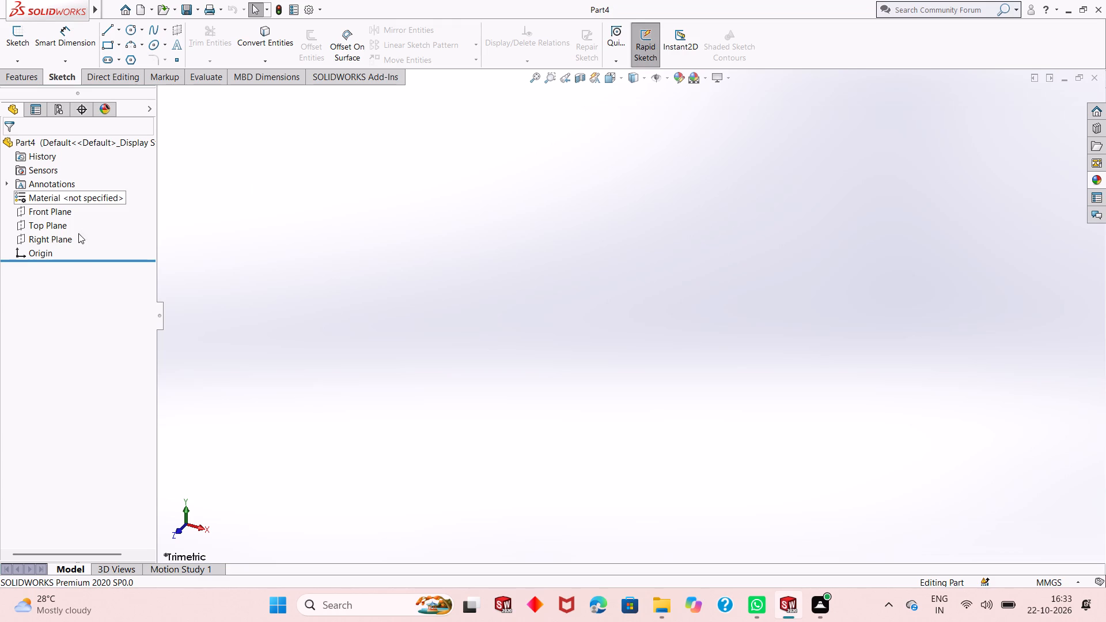
Start a sketch on the Front Plane and draw a circle about 73 mm in diameter centred on the origin.
click(69, 207)
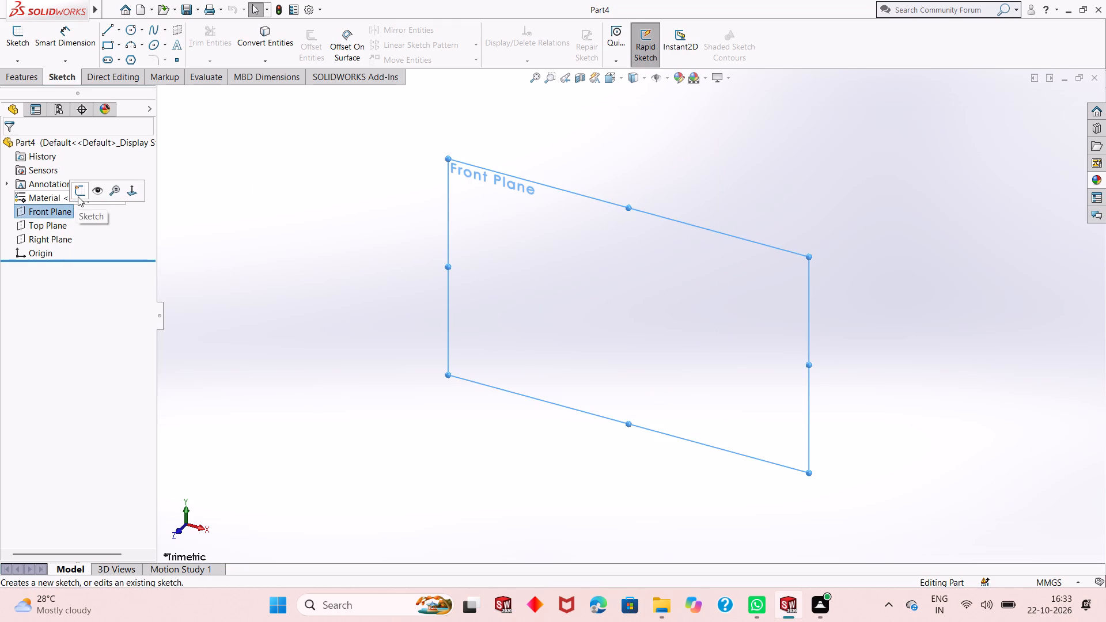
click(78, 196)
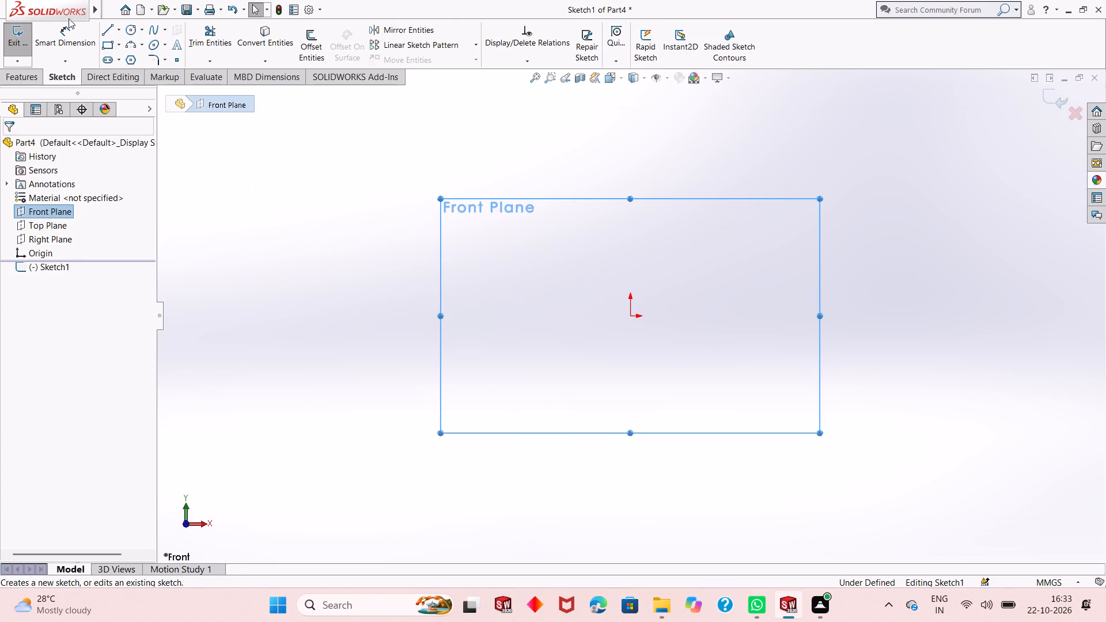
click(129, 29)
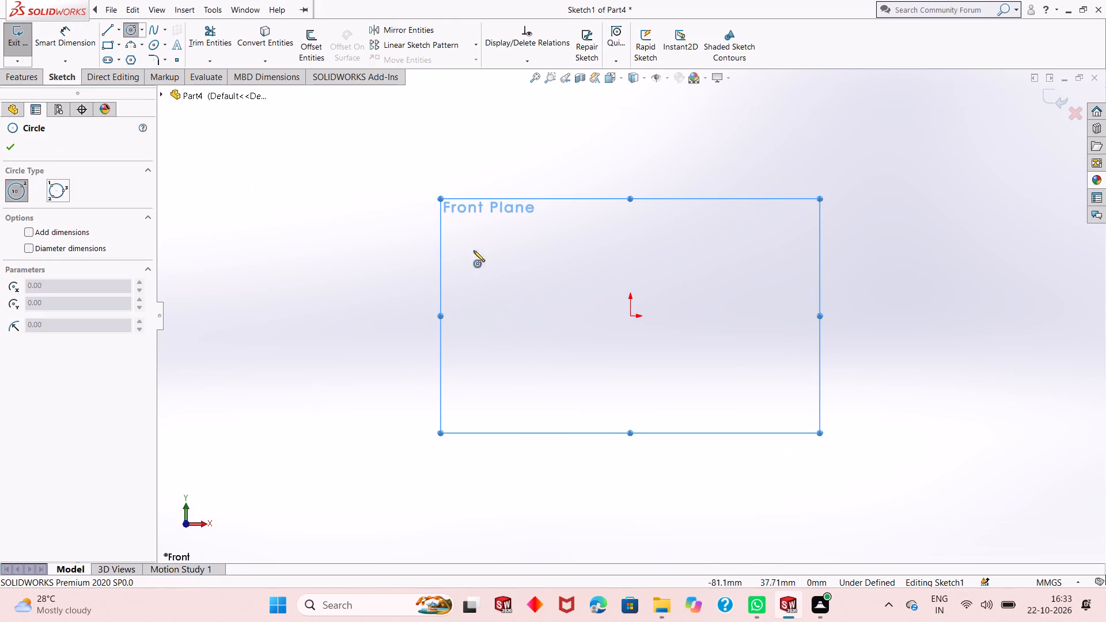
click(630, 317)
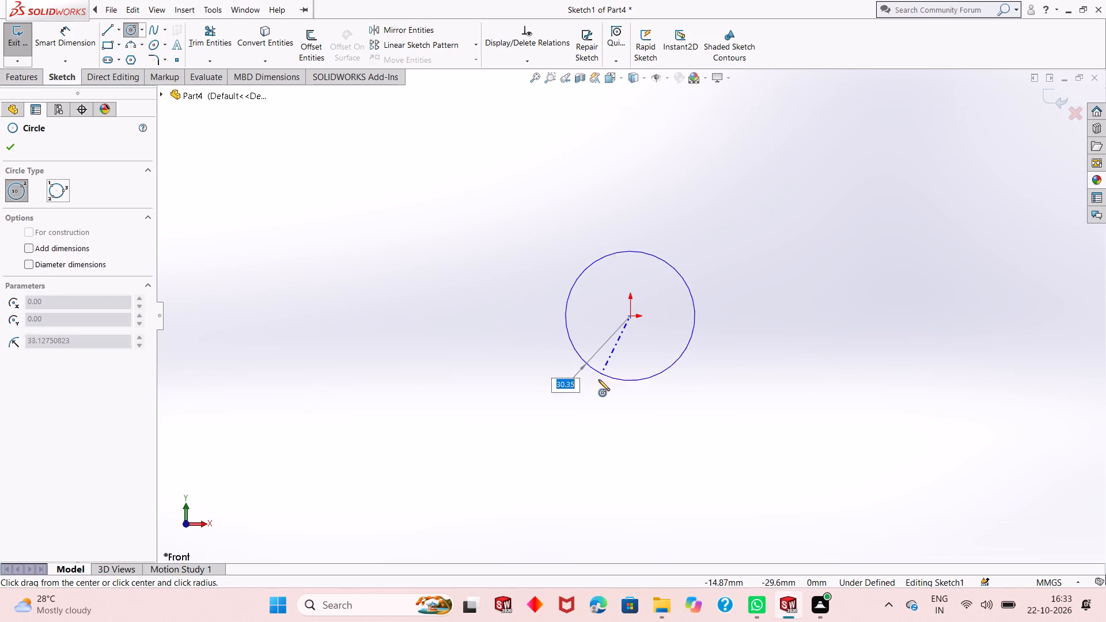
click(596, 385)
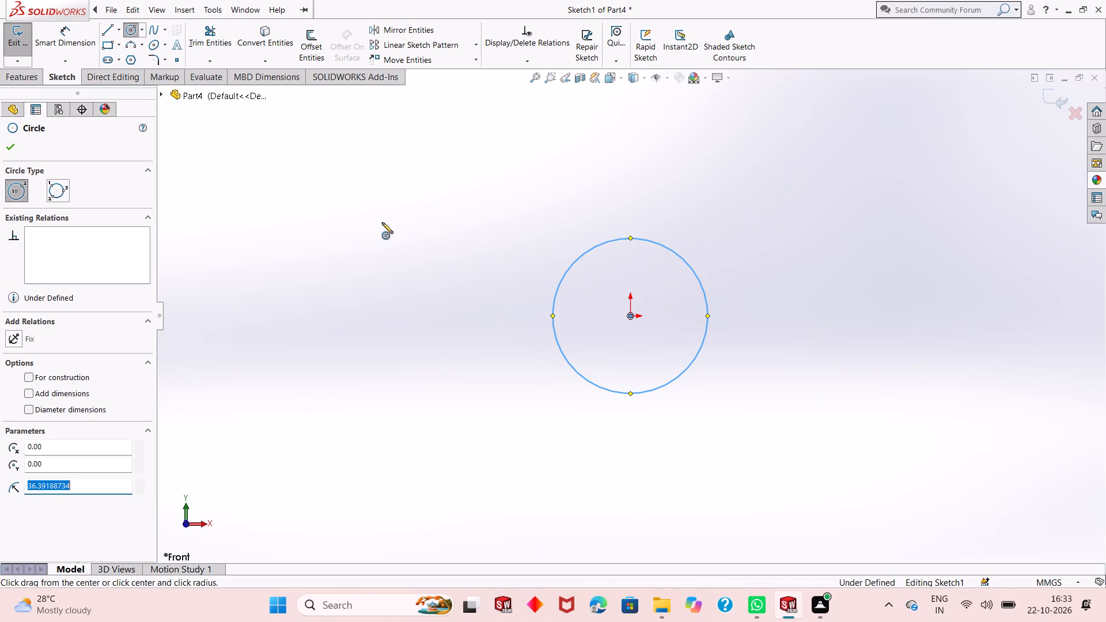
right_click(411, 229)
click(427, 234)
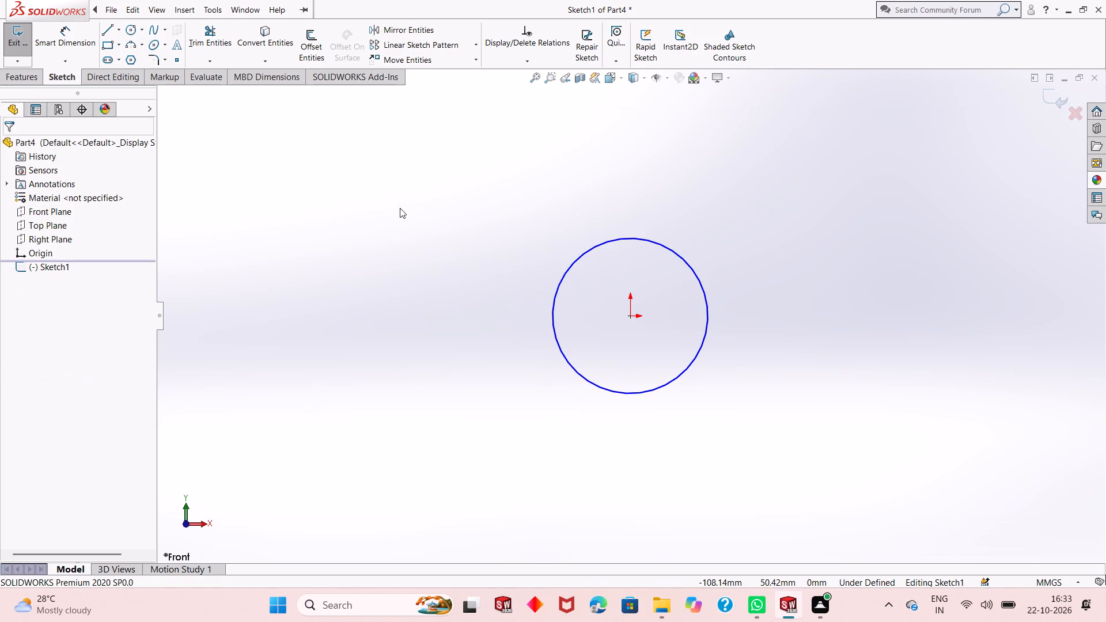
Dimension the circle's diameter as 80 mm.
click(66, 41)
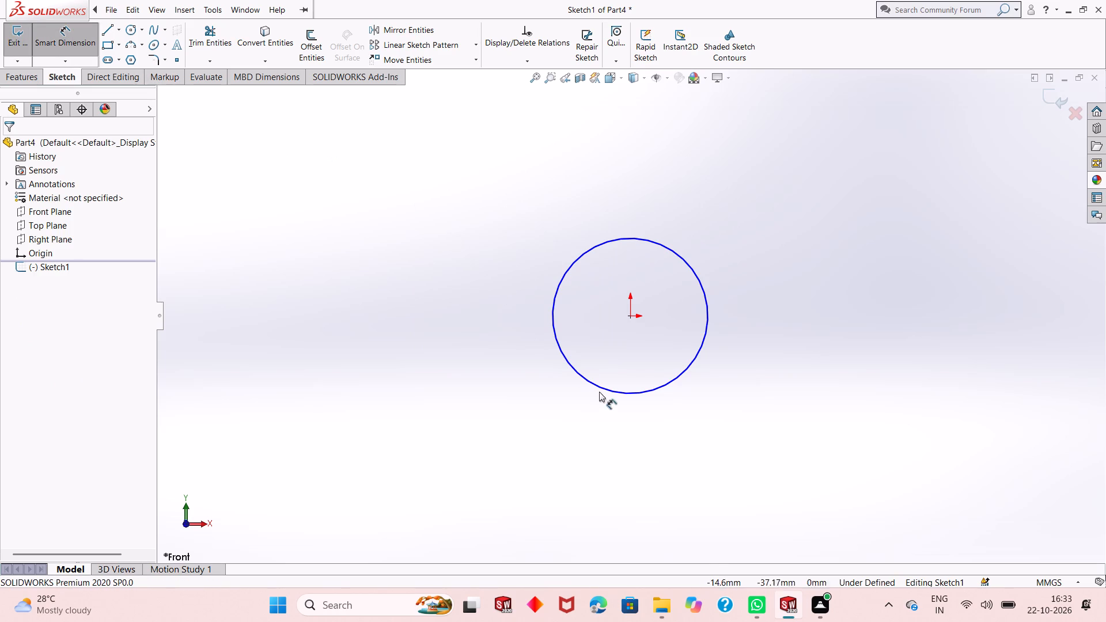
click(594, 382)
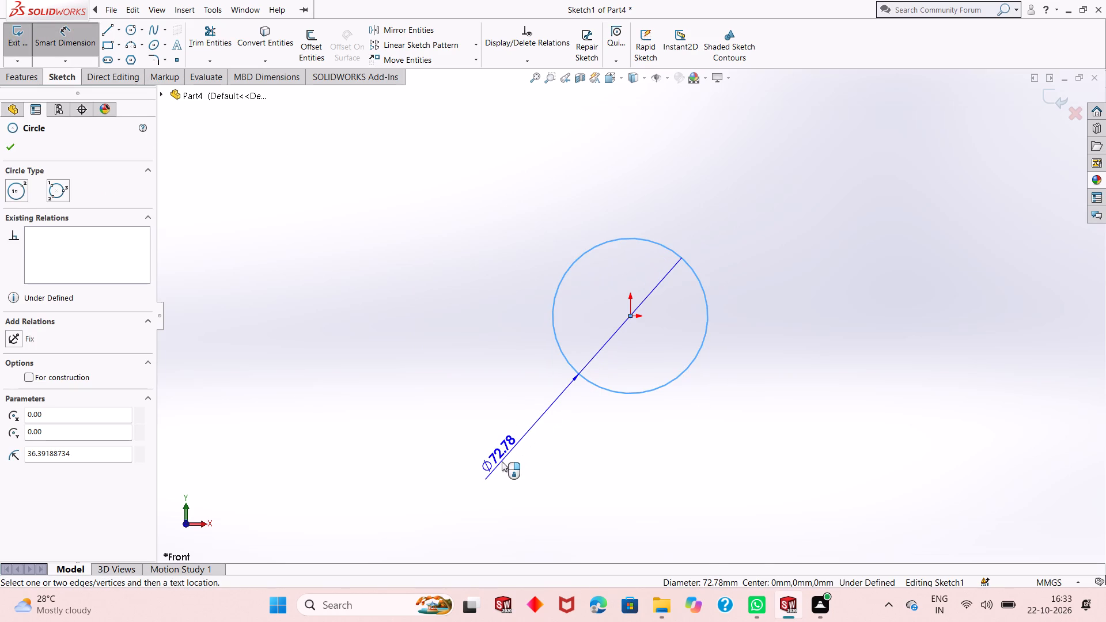
click(502, 461)
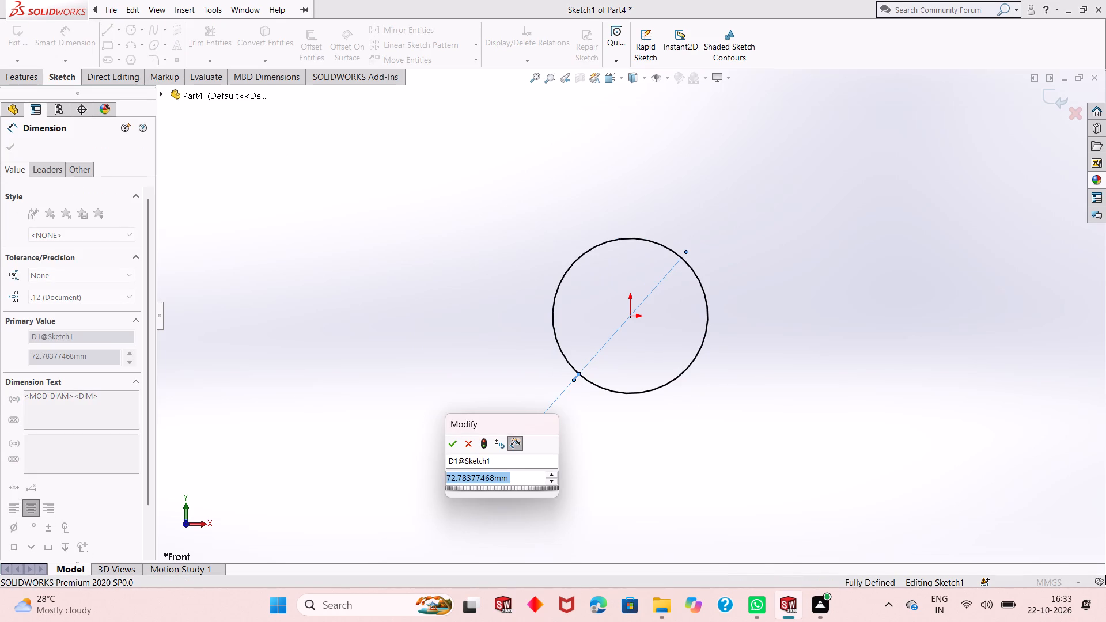
text(80)
key(Return)
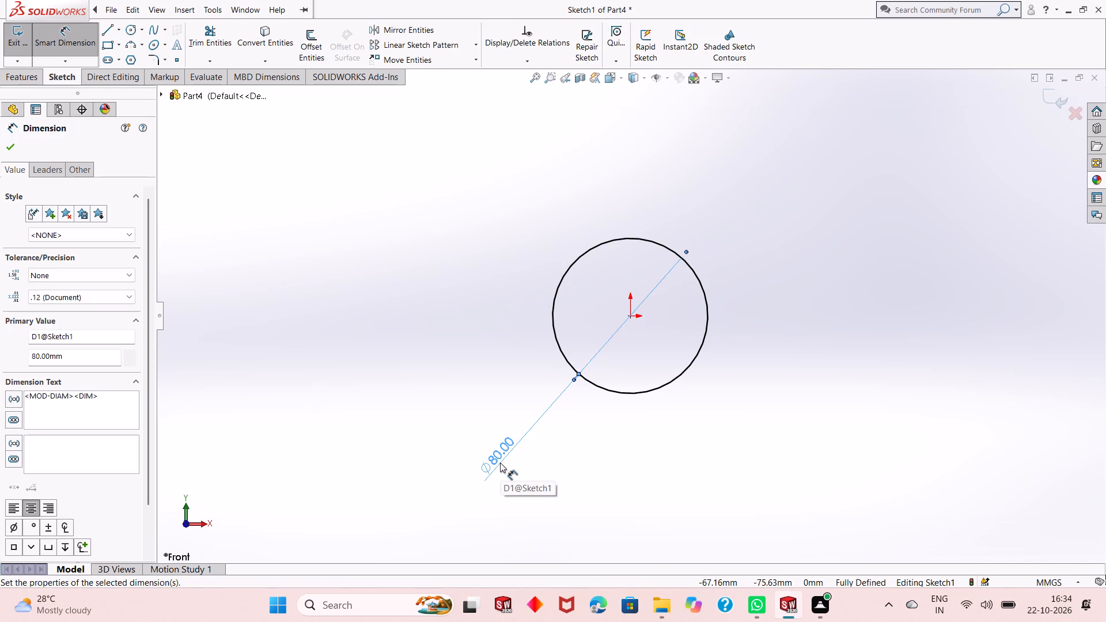
scroll(692, 322, up, 1)
scroll(659, 320, down, 3)
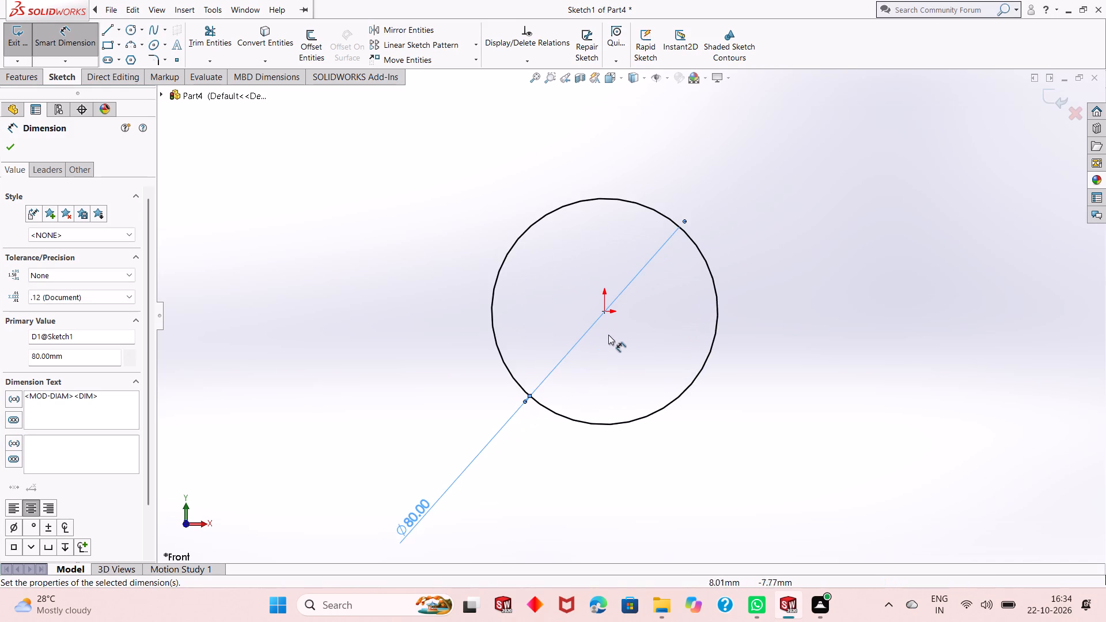
scroll(598, 336, up, 1)
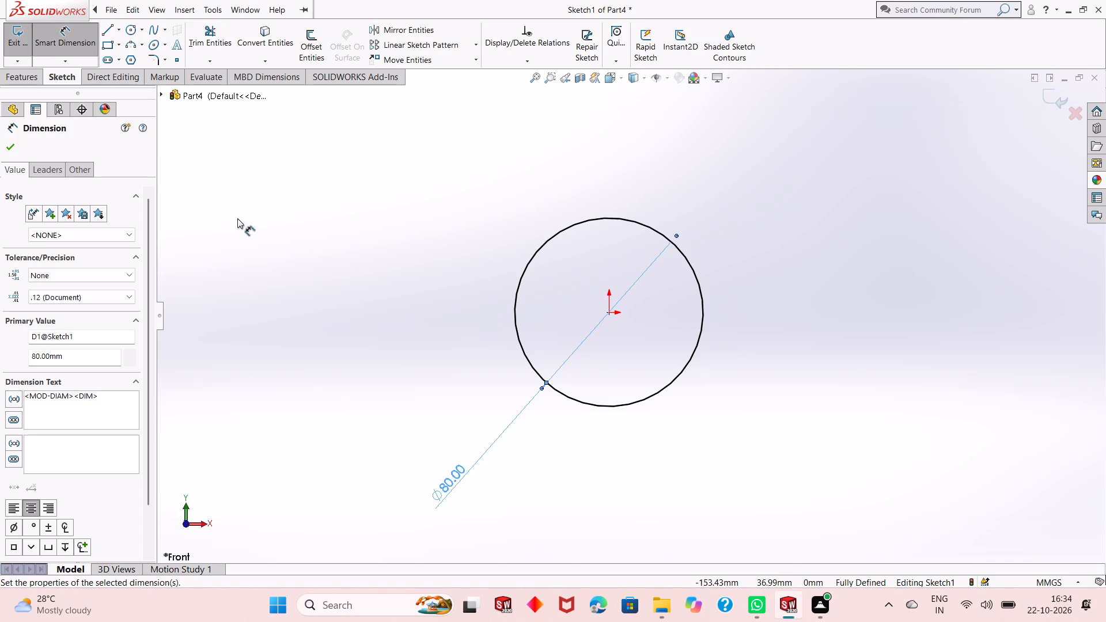
click(16, 151)
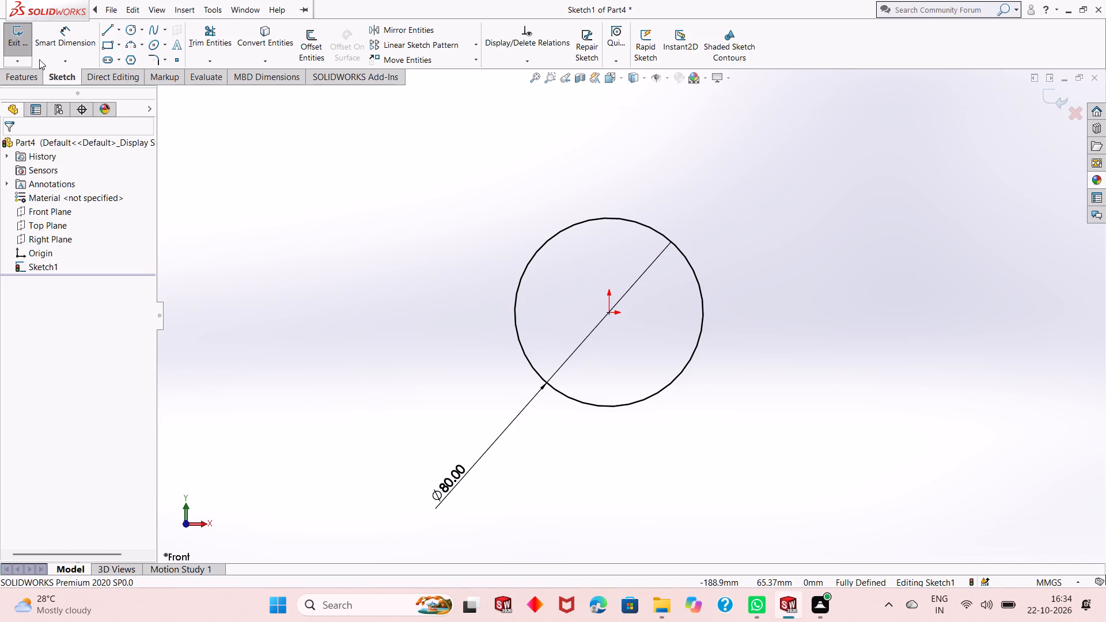
Draw a concentric inner circle about 62 mm in diameter, centred on the origin.
click(134, 33)
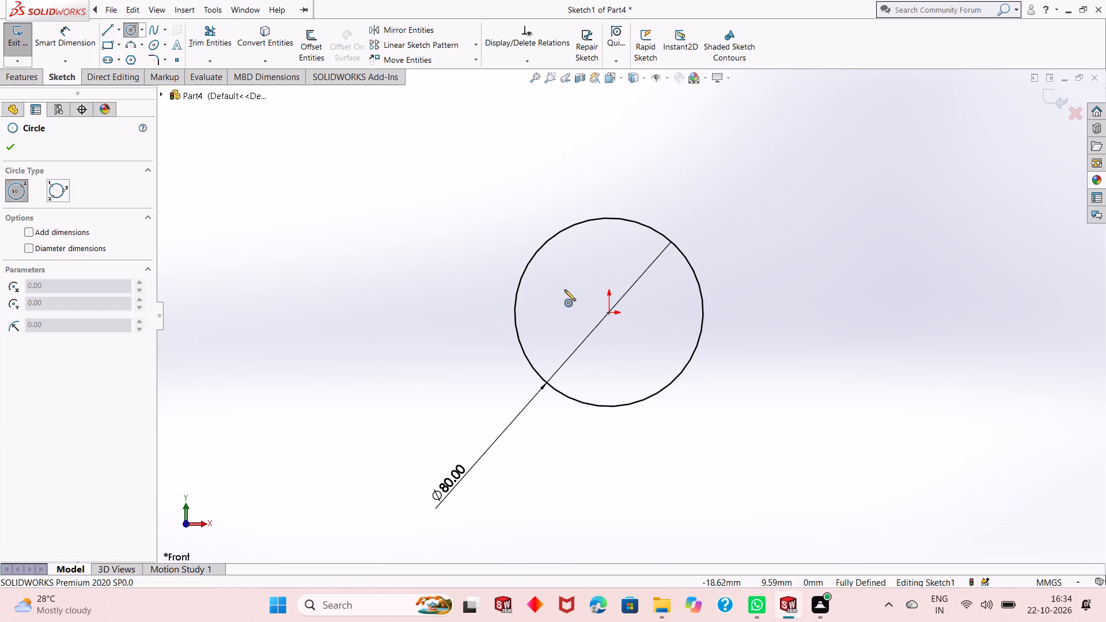
click(609, 310)
click(613, 240)
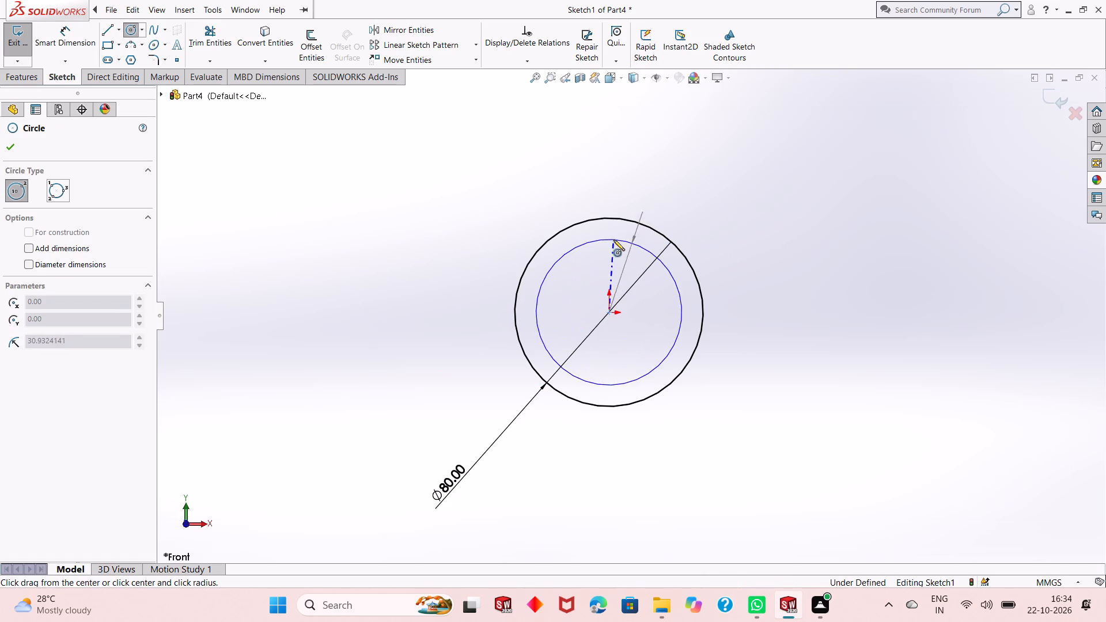
right_click(384, 264)
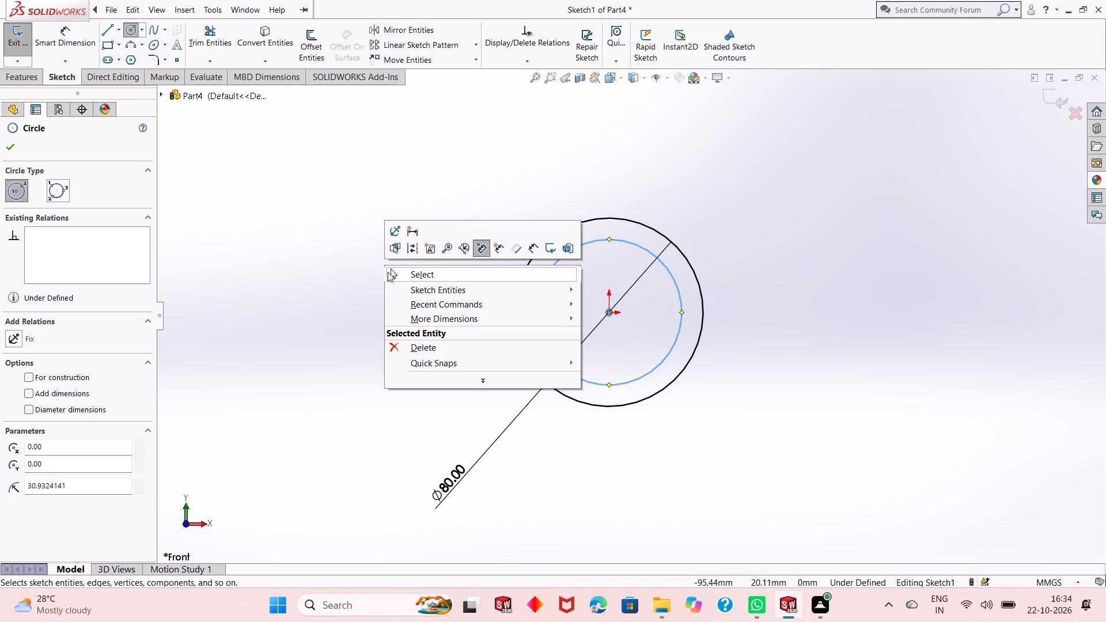
click(388, 272)
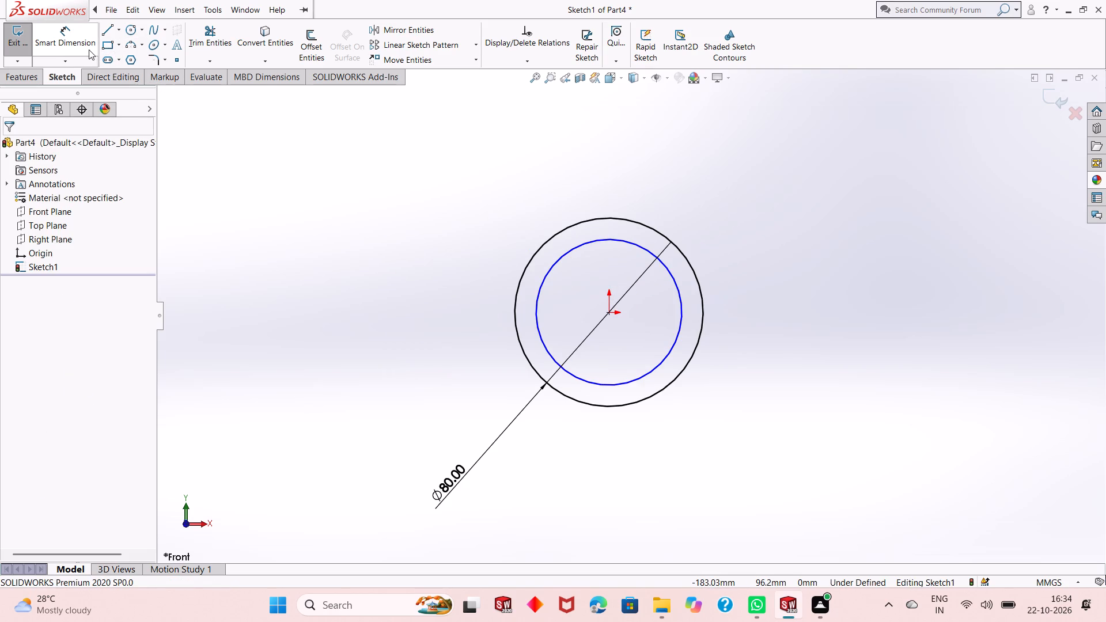
Dimension the inner circle's diameter as 60 mm.
click(89, 50)
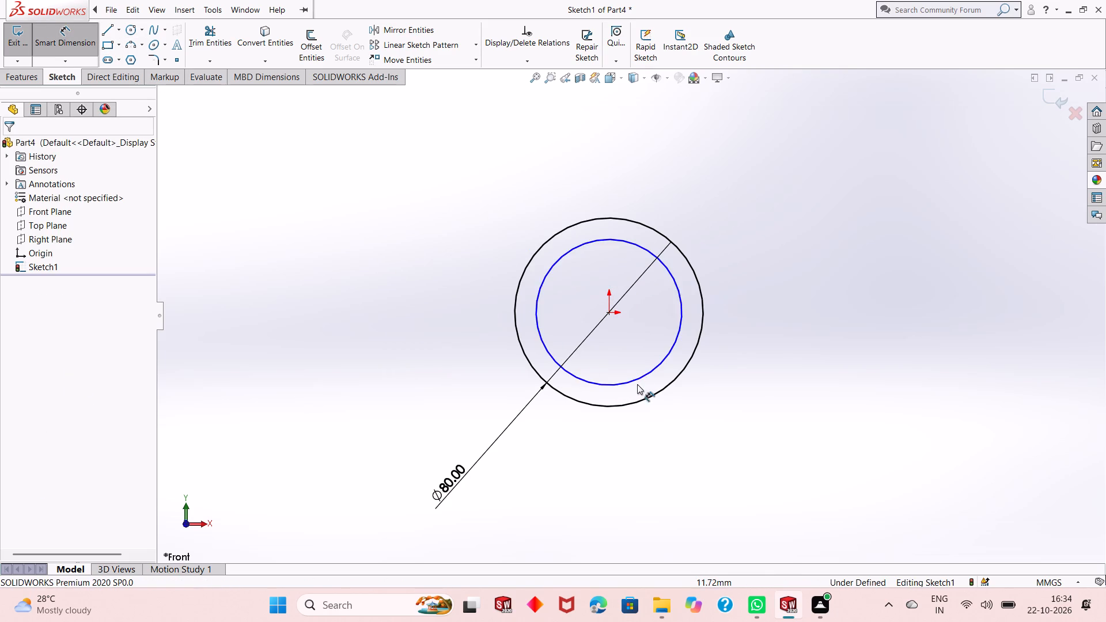
click(637, 384)
click(638, 376)
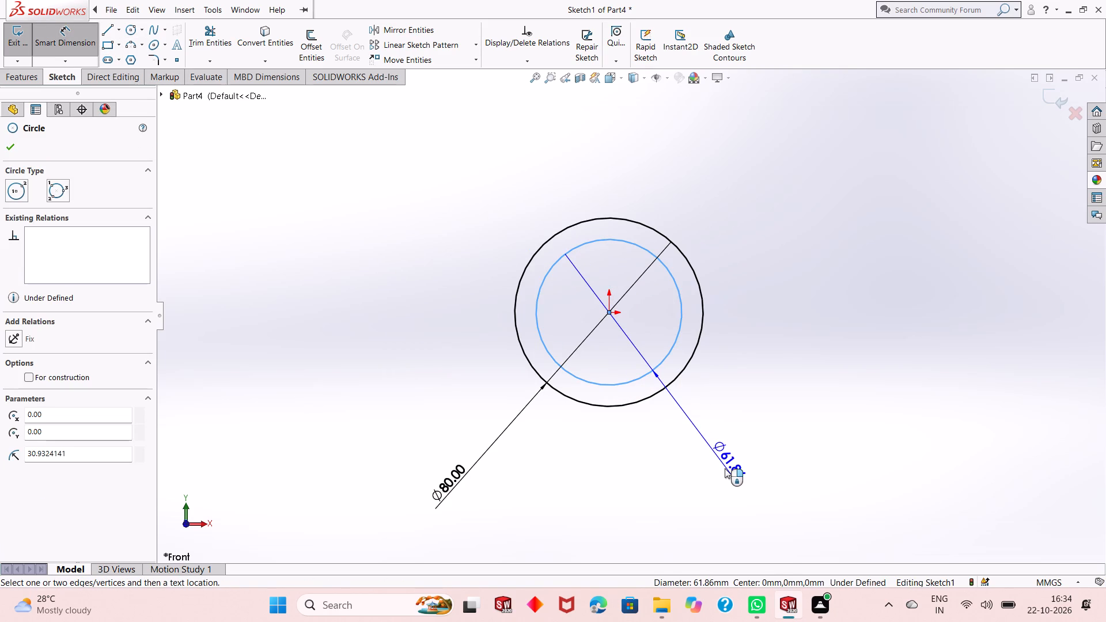
click(725, 468)
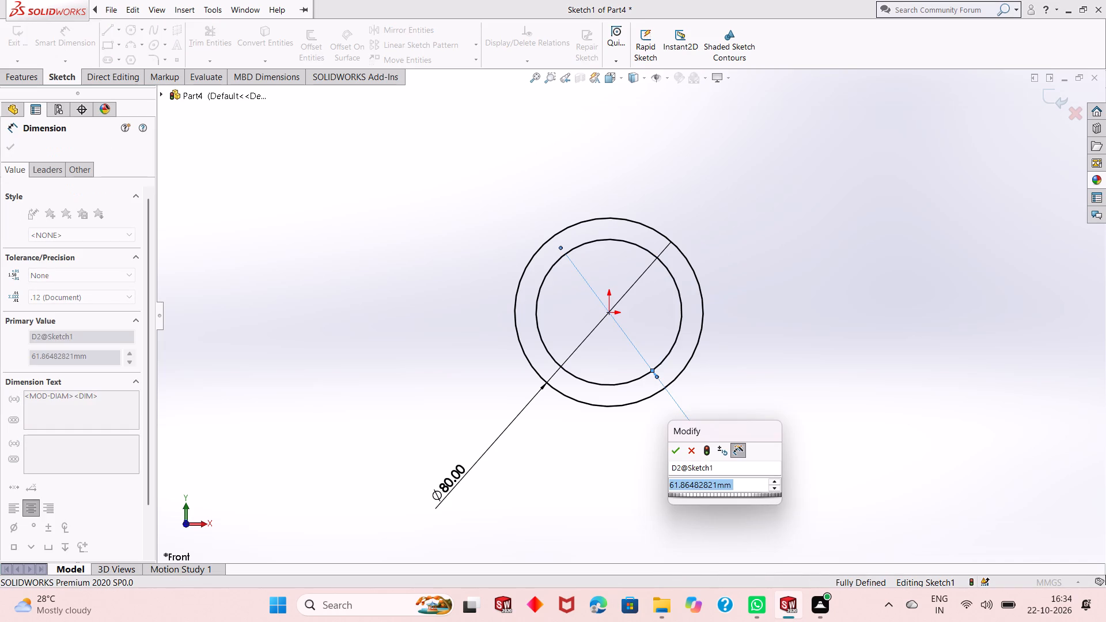
text(60)
key(Return)
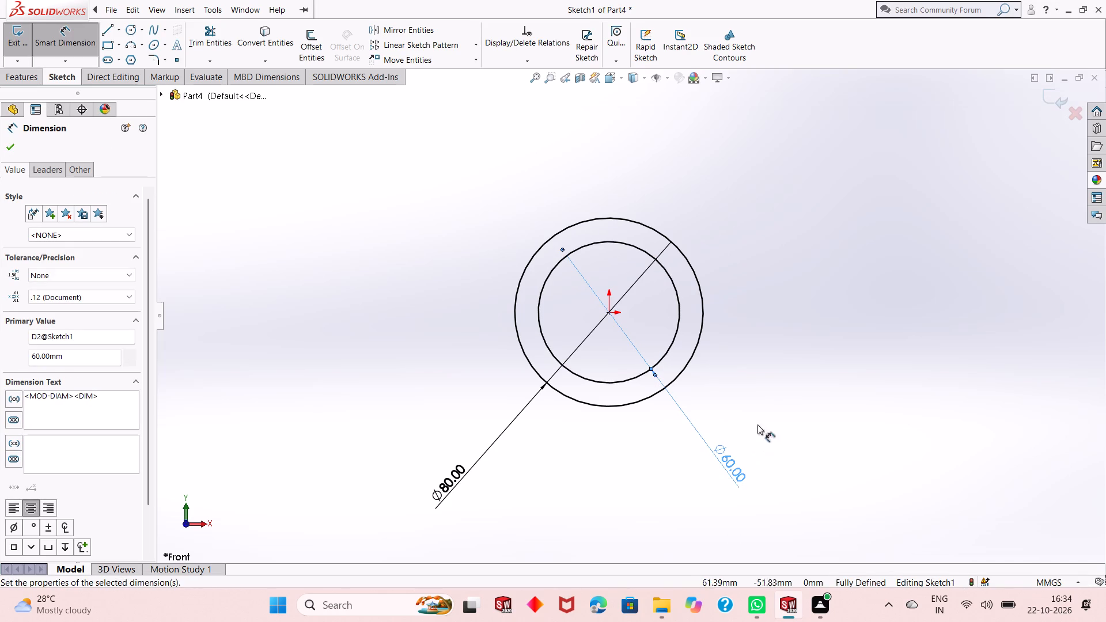
right_click(729, 255)
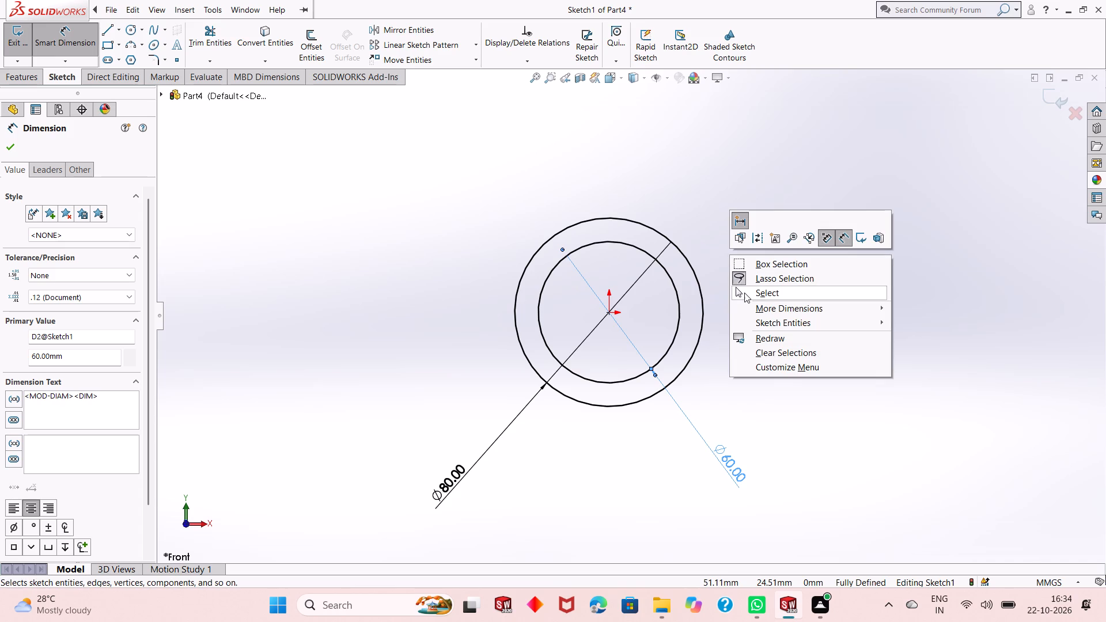
click(744, 293)
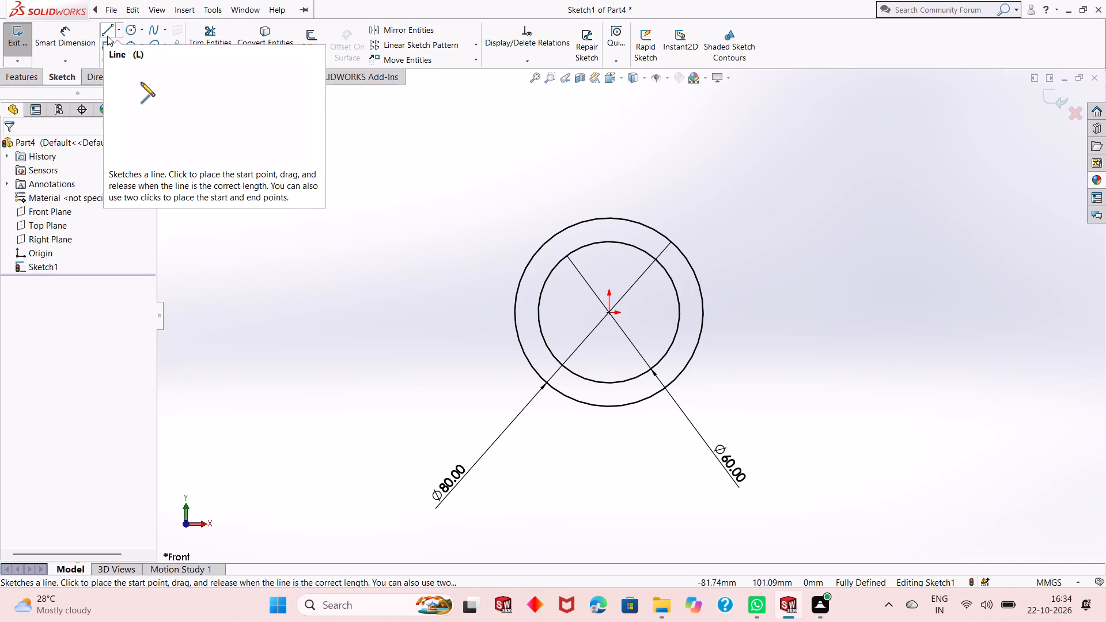
Draw a 20 mm vertical line down from the outer circle's left quadrant, an 80 mm horizontal line, and a vertical line up to the right quadrant.
click(107, 36)
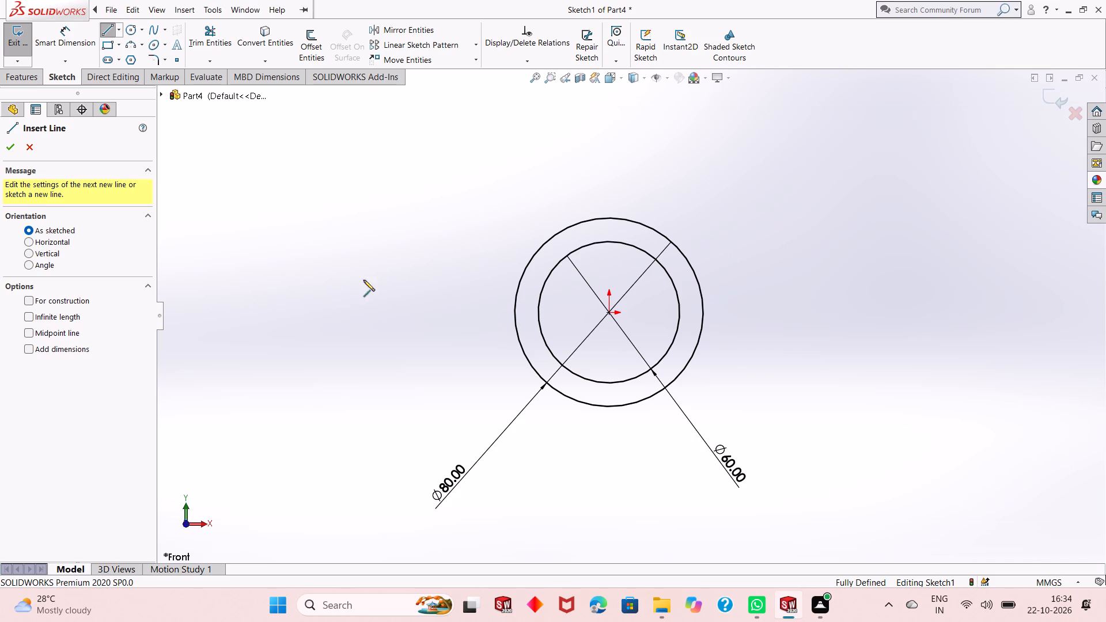
click(514, 310)
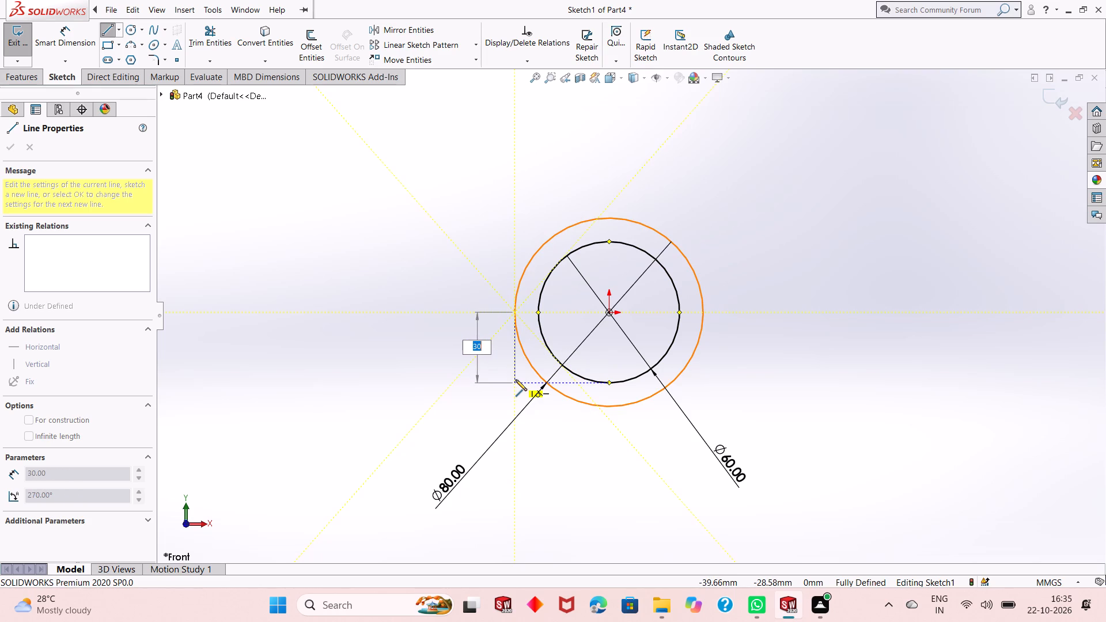
text(20)
key(Return)
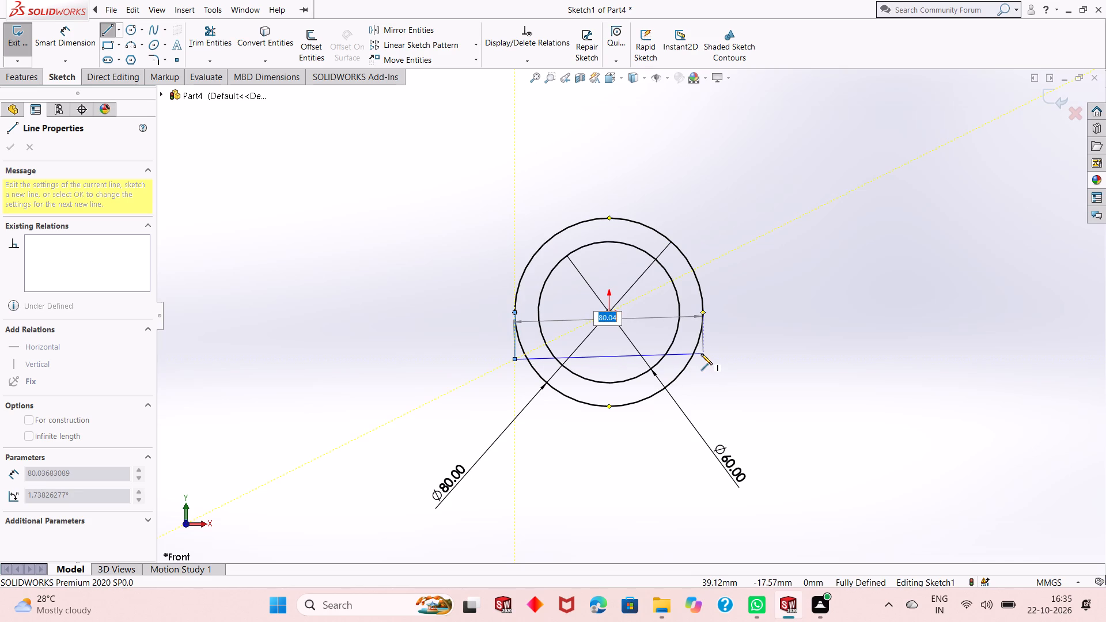
click(702, 359)
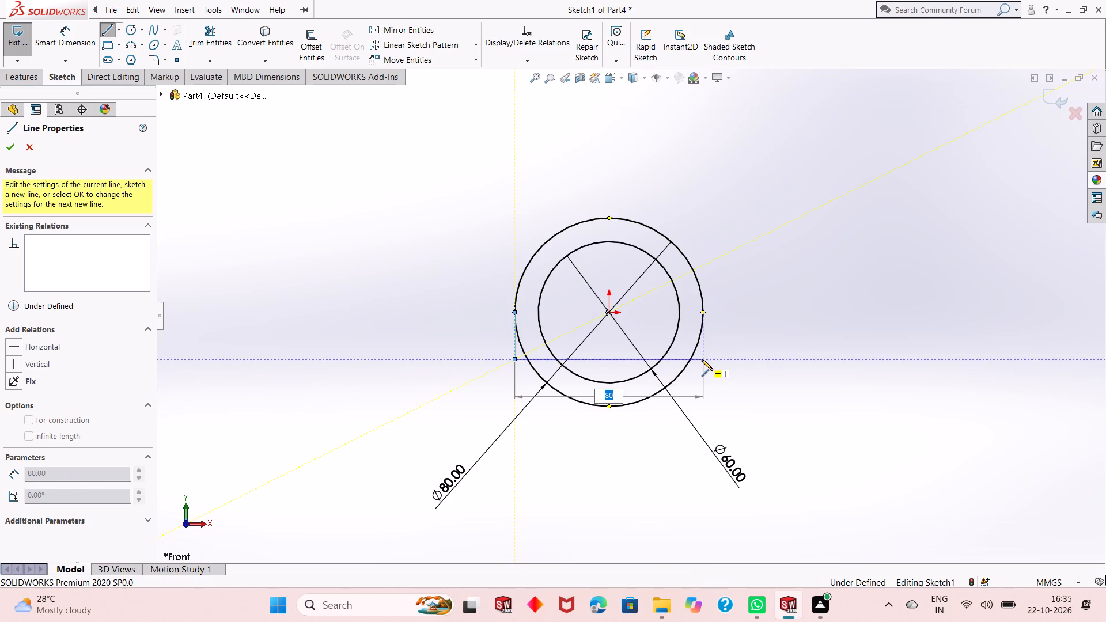
click(705, 310)
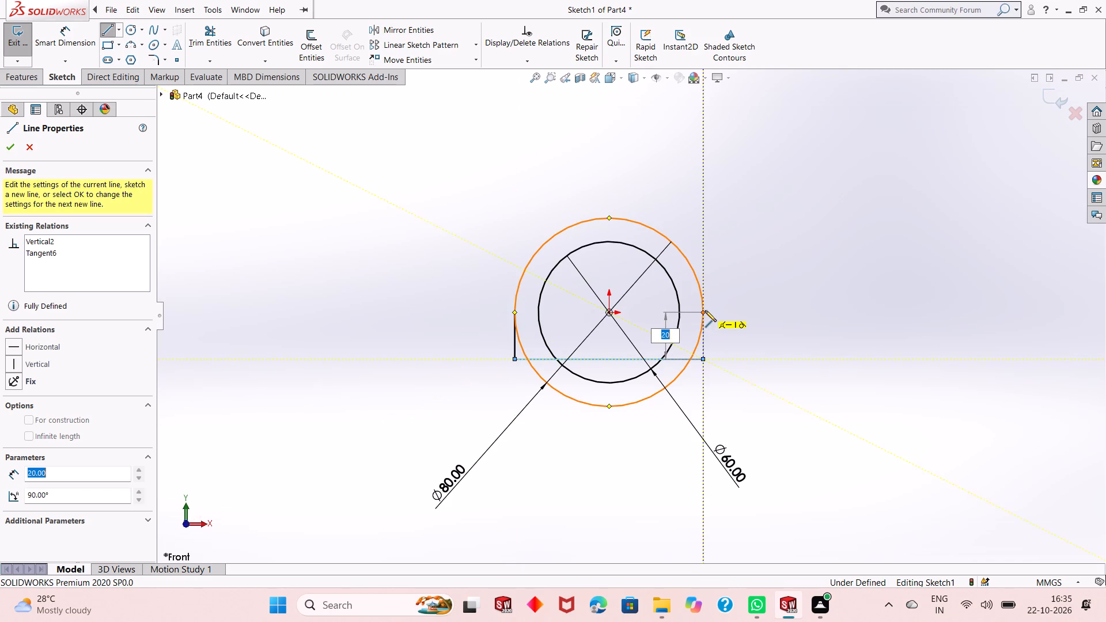
right_click(778, 300)
click(798, 308)
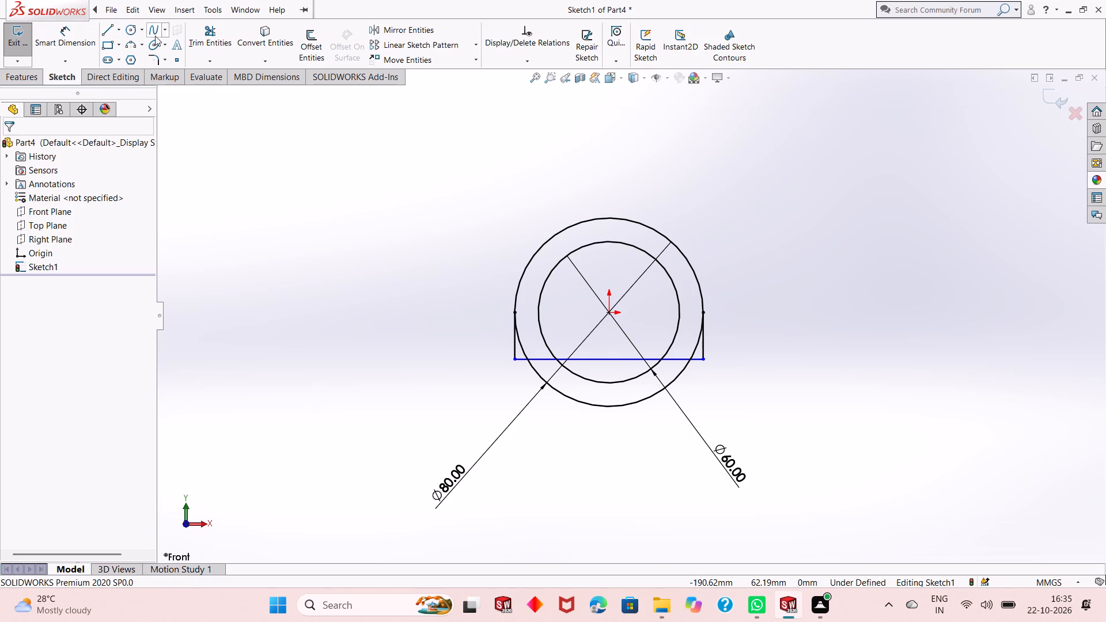
Dimension the length of the base profile's left vertical line as 20 mm.
click(82, 39)
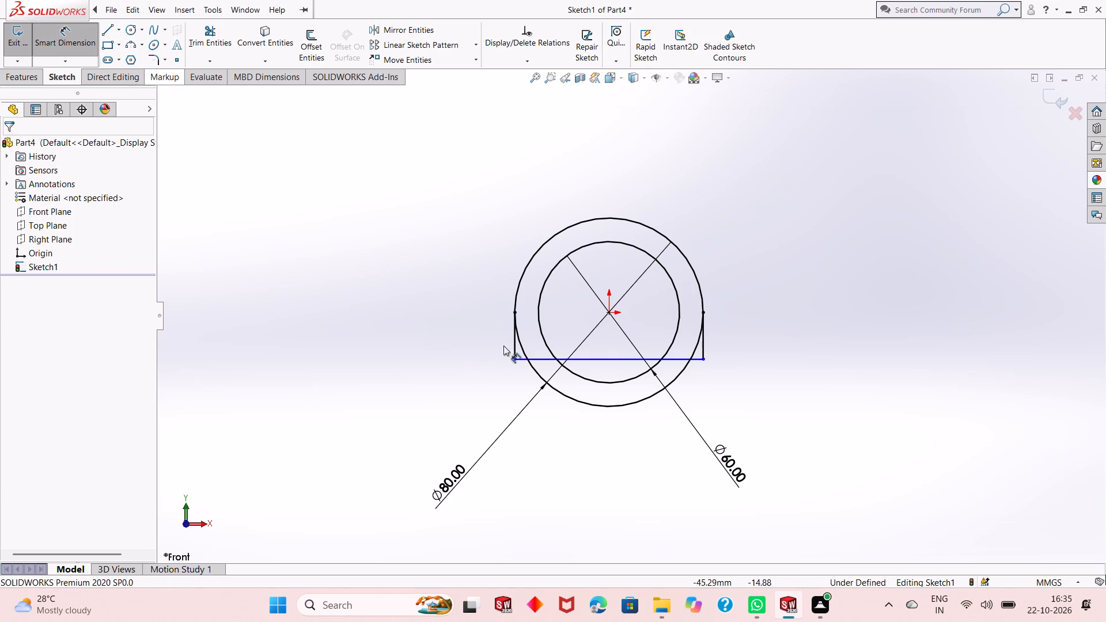
click(514, 335)
click(376, 333)
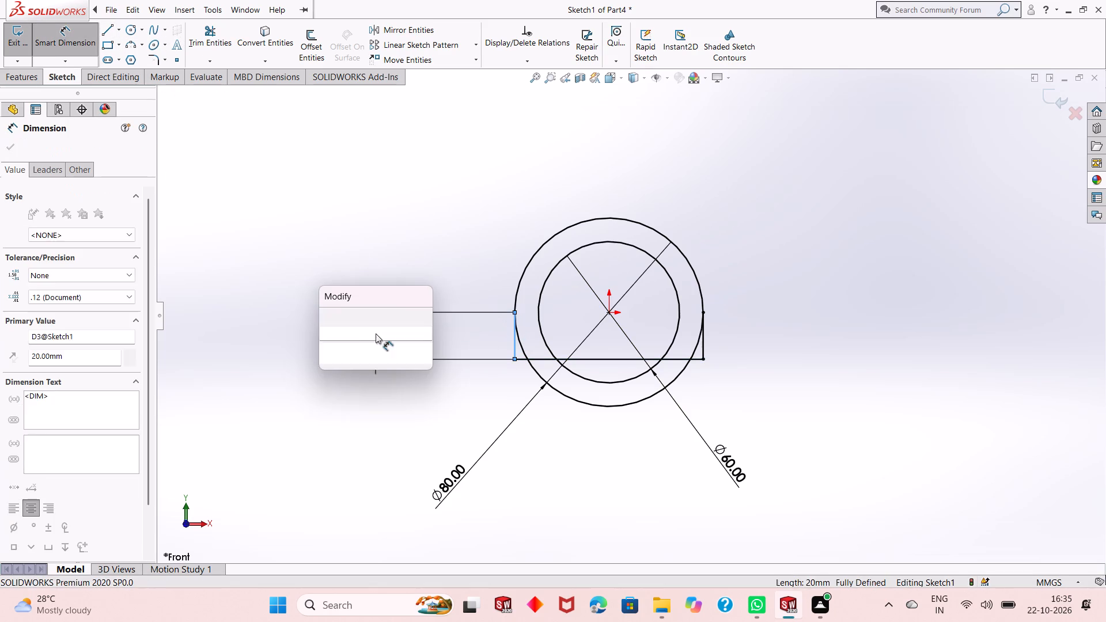
click(323, 317)
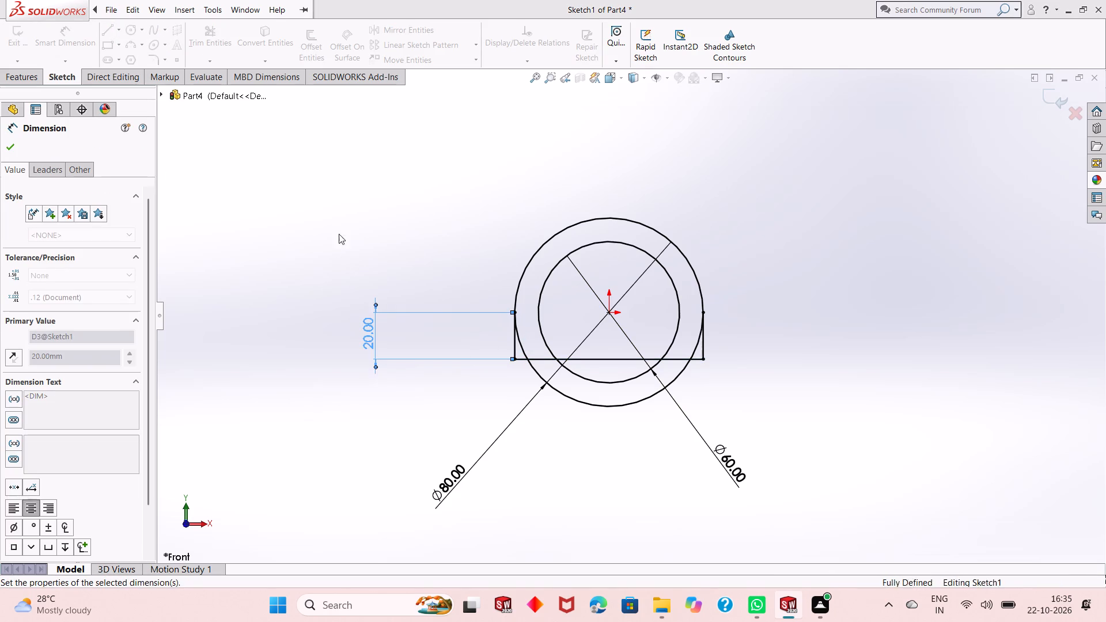
right_click(346, 224)
click(393, 260)
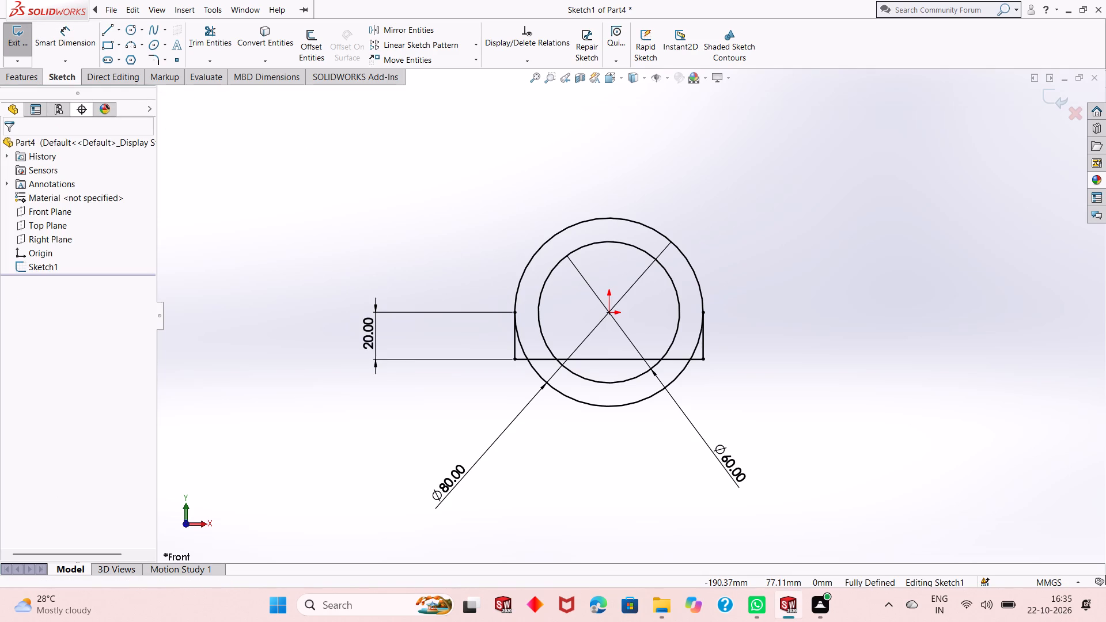
Trim away the parts of the outer and inner circles that lie below the horizontal base line.
click(218, 31)
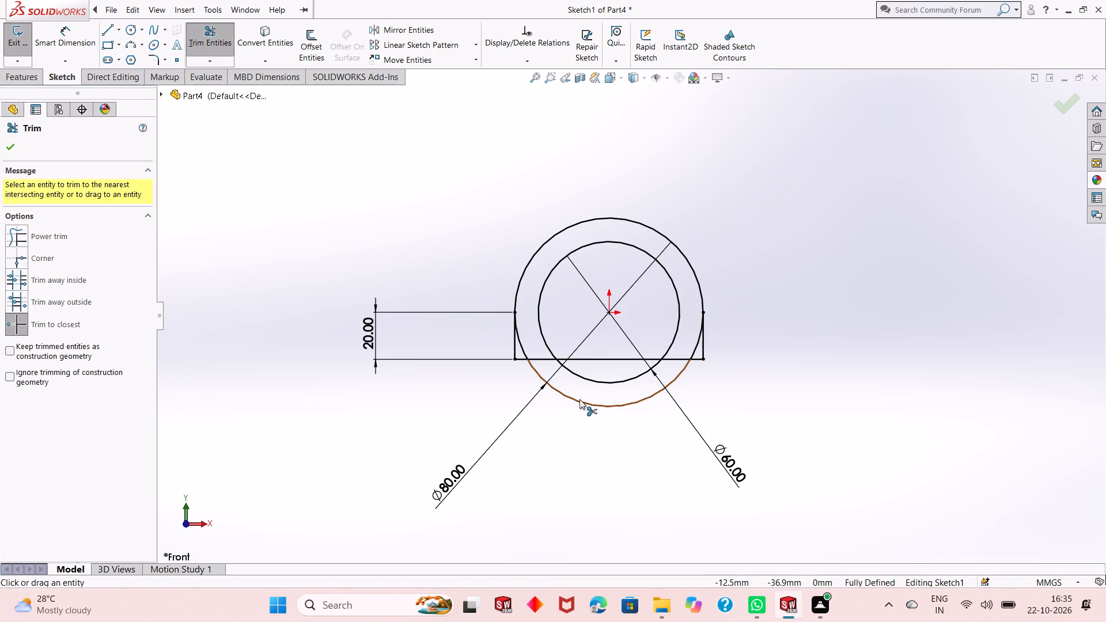
click(579, 399)
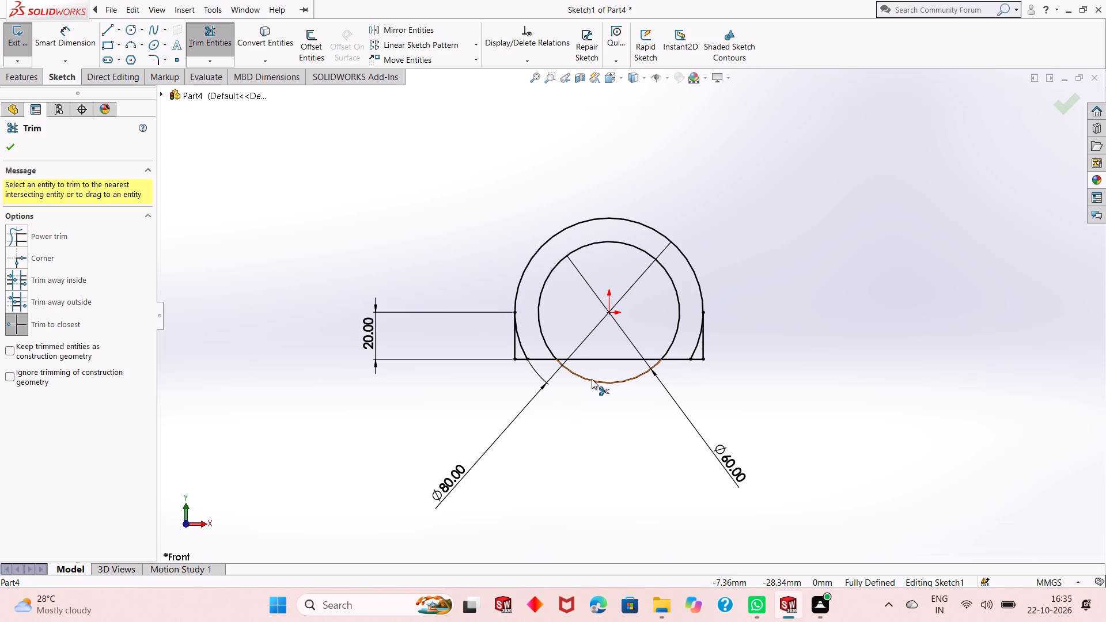
click(592, 379)
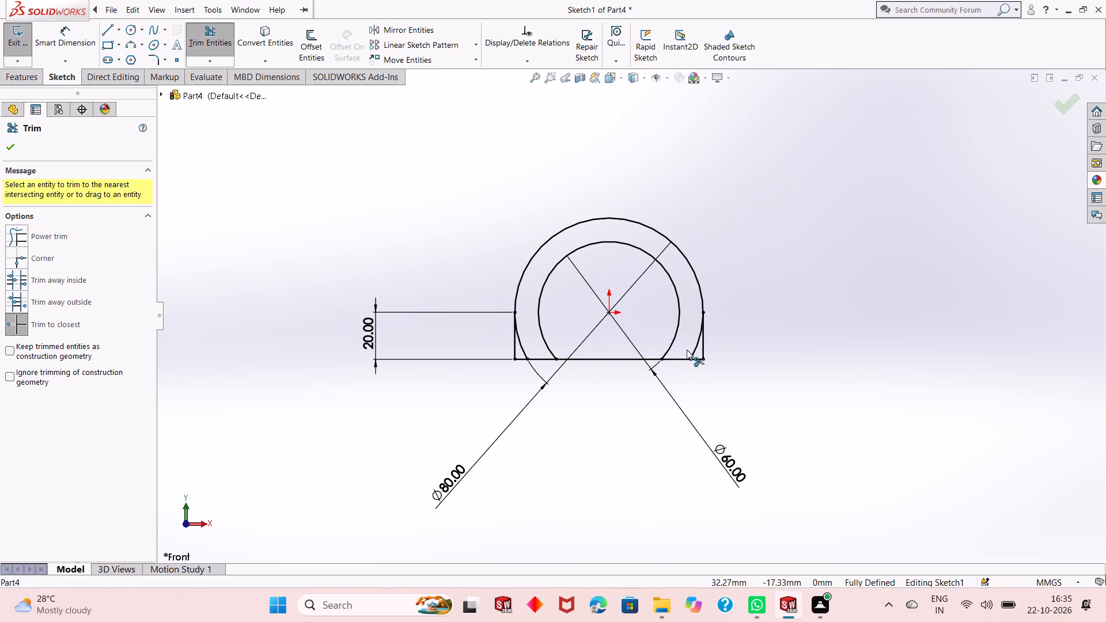
right_click(750, 351)
click(800, 392)
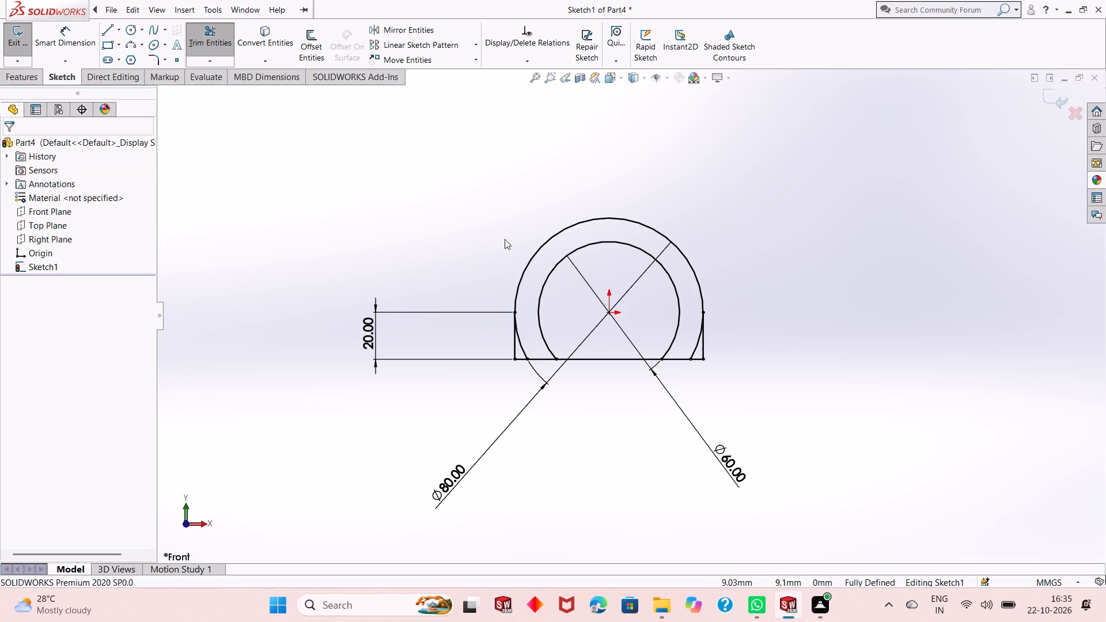
Draw 20 mm vertical lines from the inner circle's left and right quadrants down to the horizontal base line.
click(107, 25)
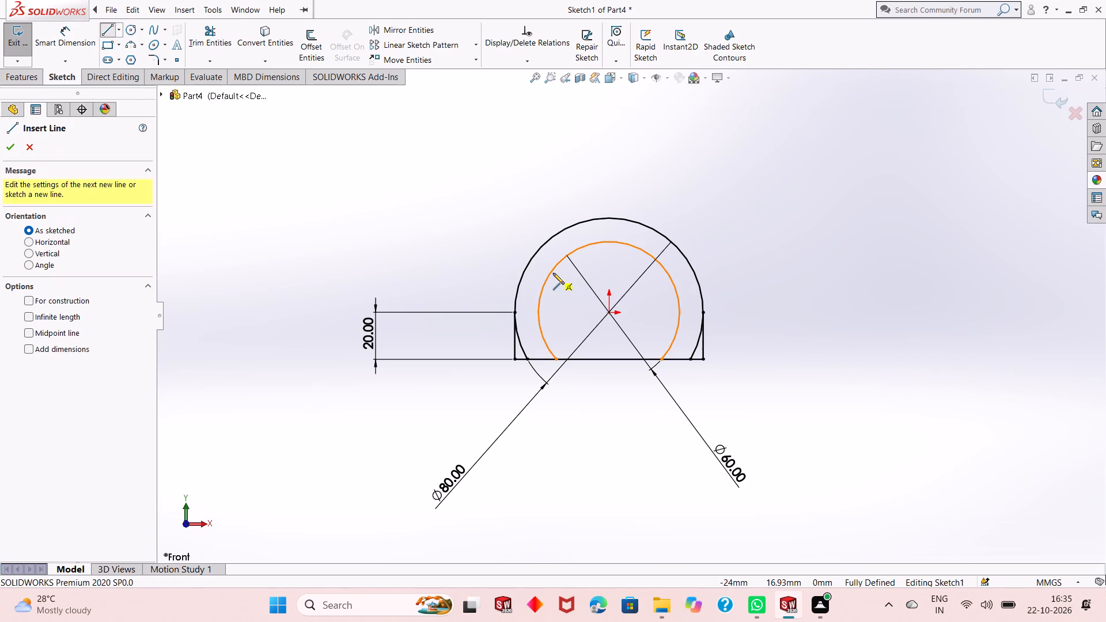
click(538, 310)
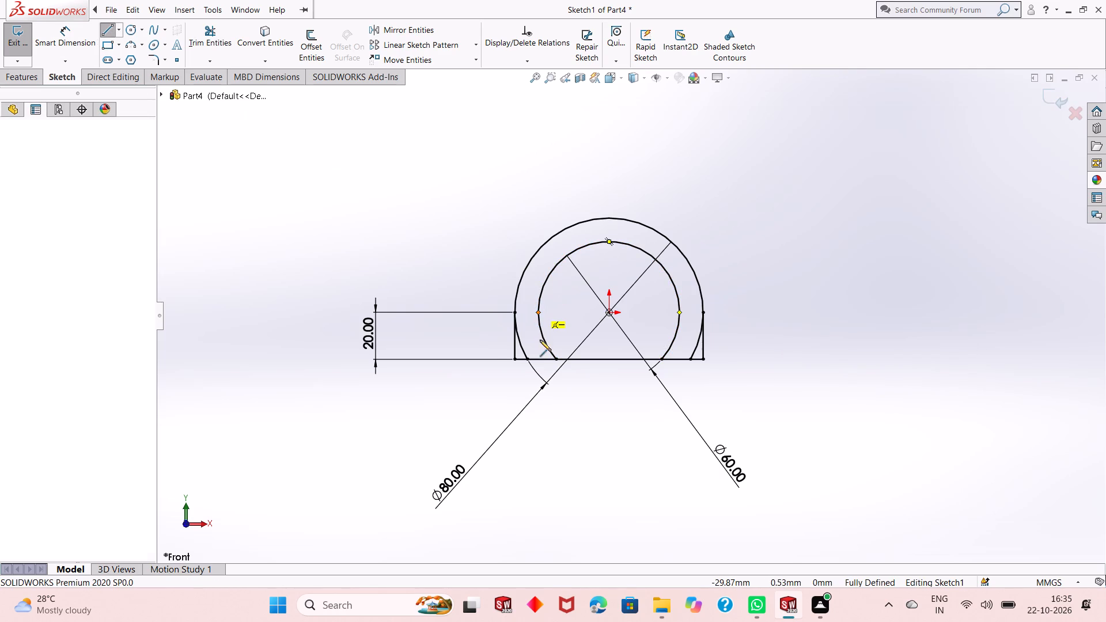
click(539, 358)
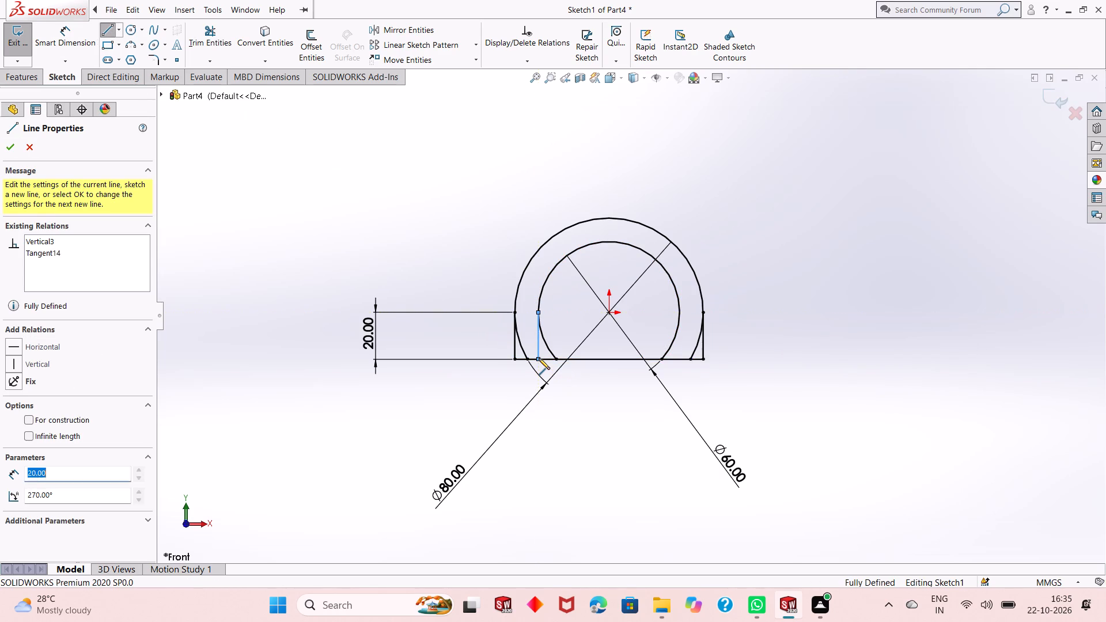
right_click(539, 358)
click(548, 365)
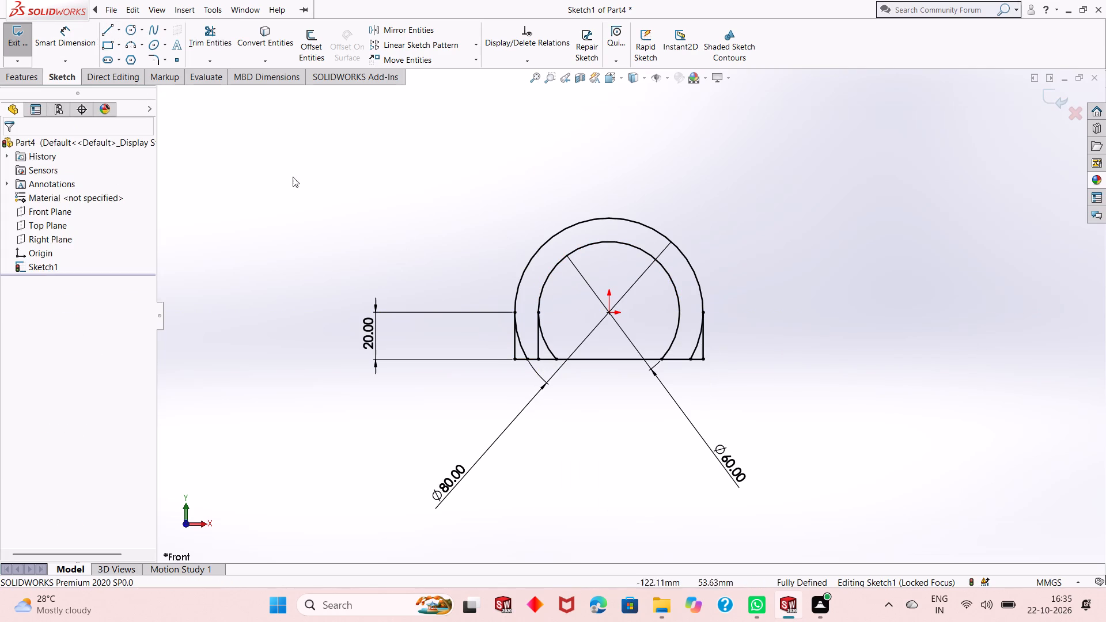
click(109, 26)
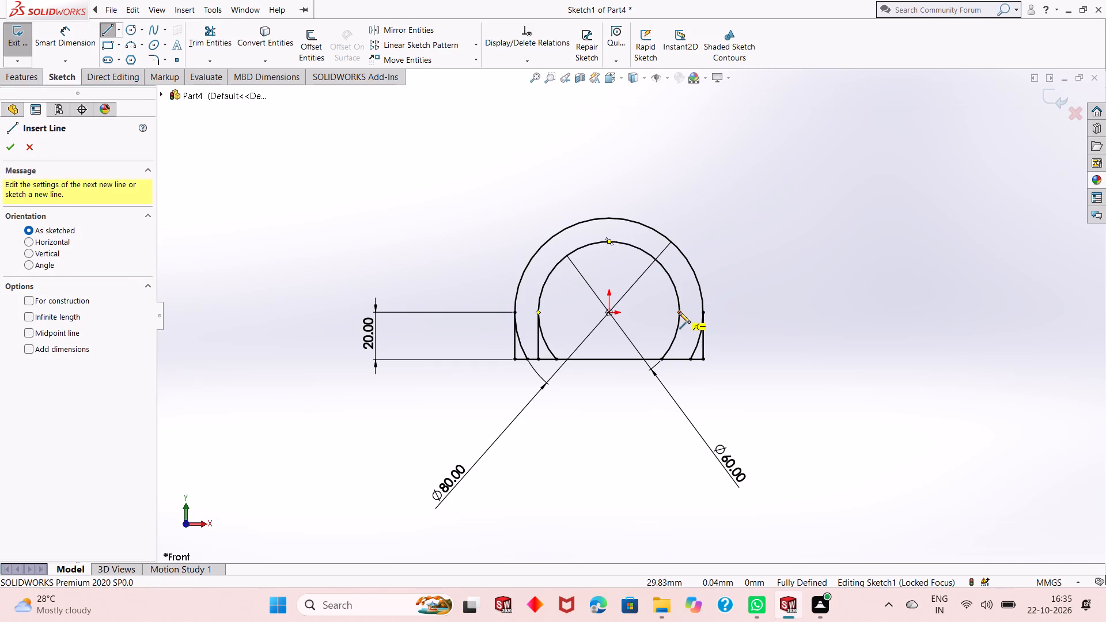
click(679, 312)
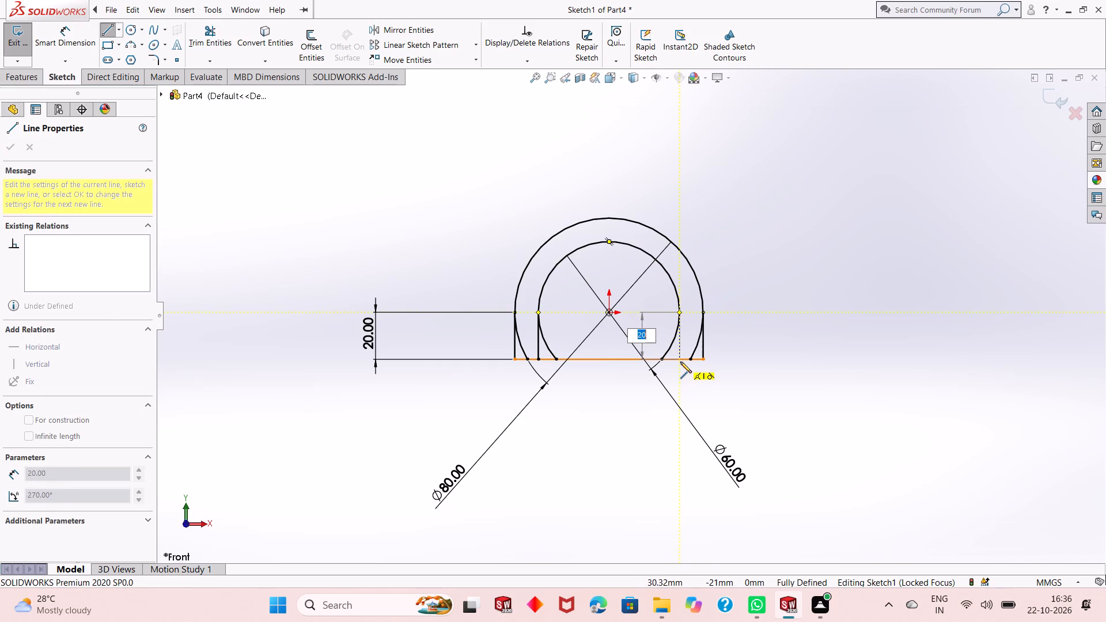
click(679, 359)
right_click(726, 361)
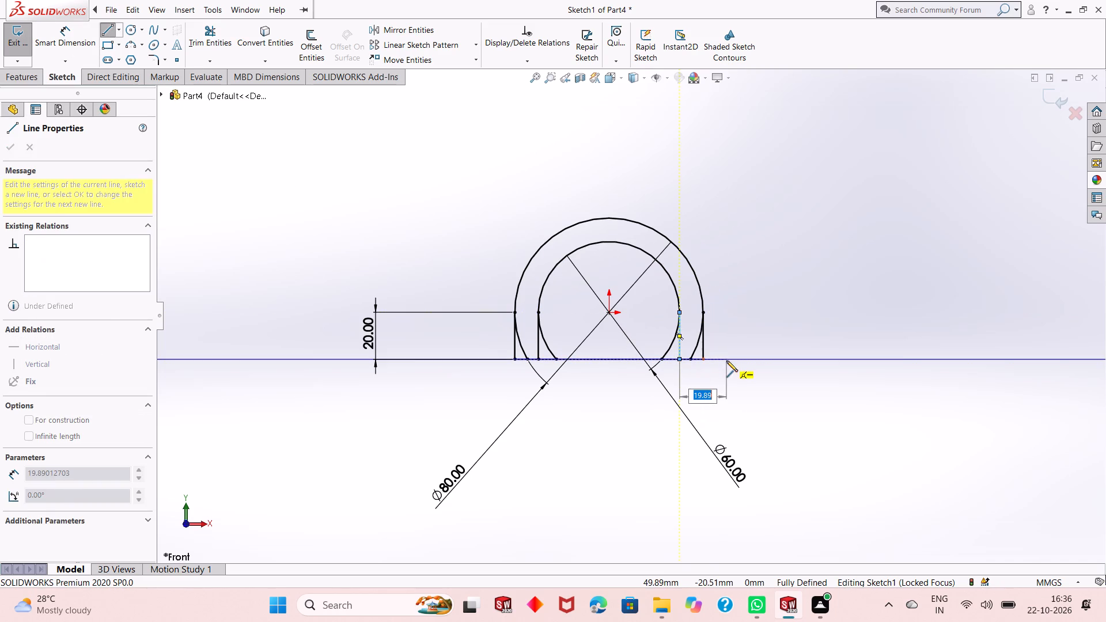
click(737, 370)
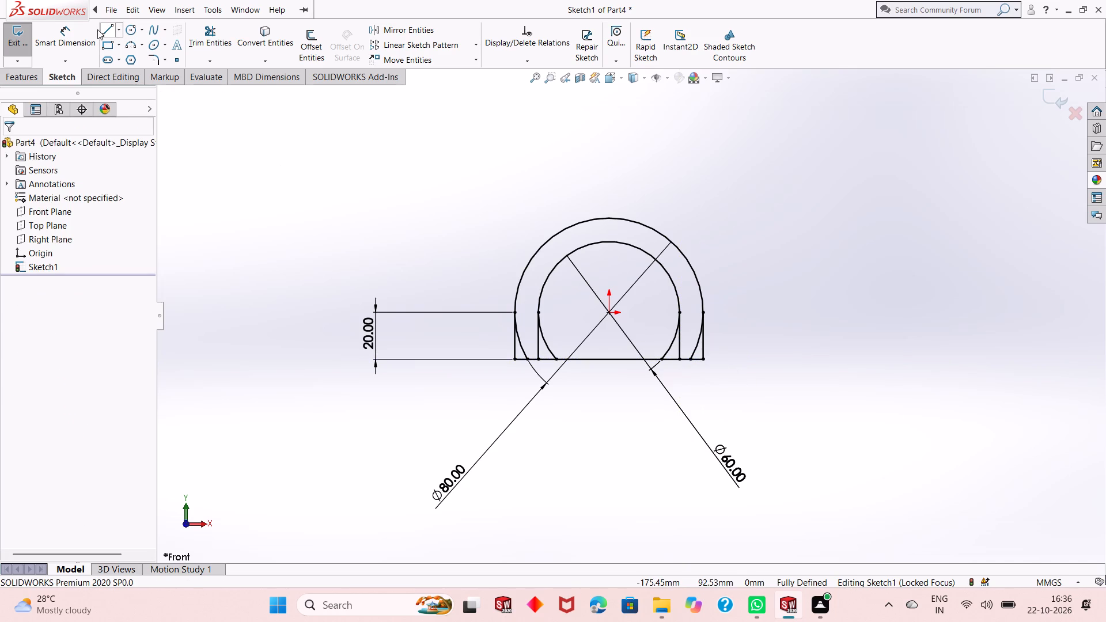
Trim the leftover outer and inner arcs below the quadrants and the base line between the inner verticals, leaving a closed arch profile.
click(221, 47)
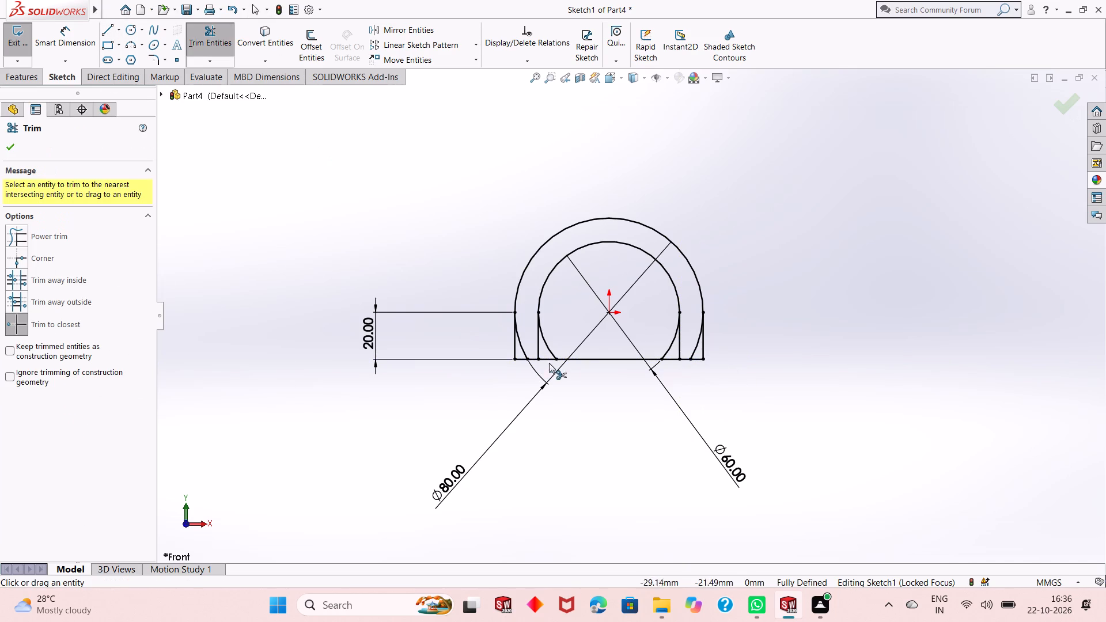
scroll(613, 358, down, 4)
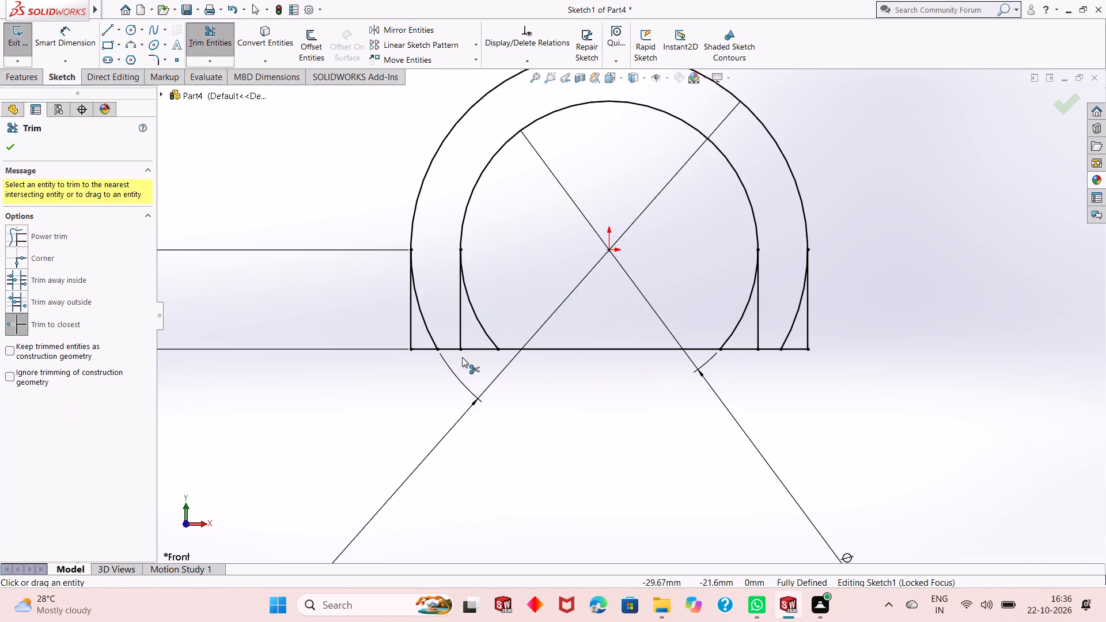
click(429, 333)
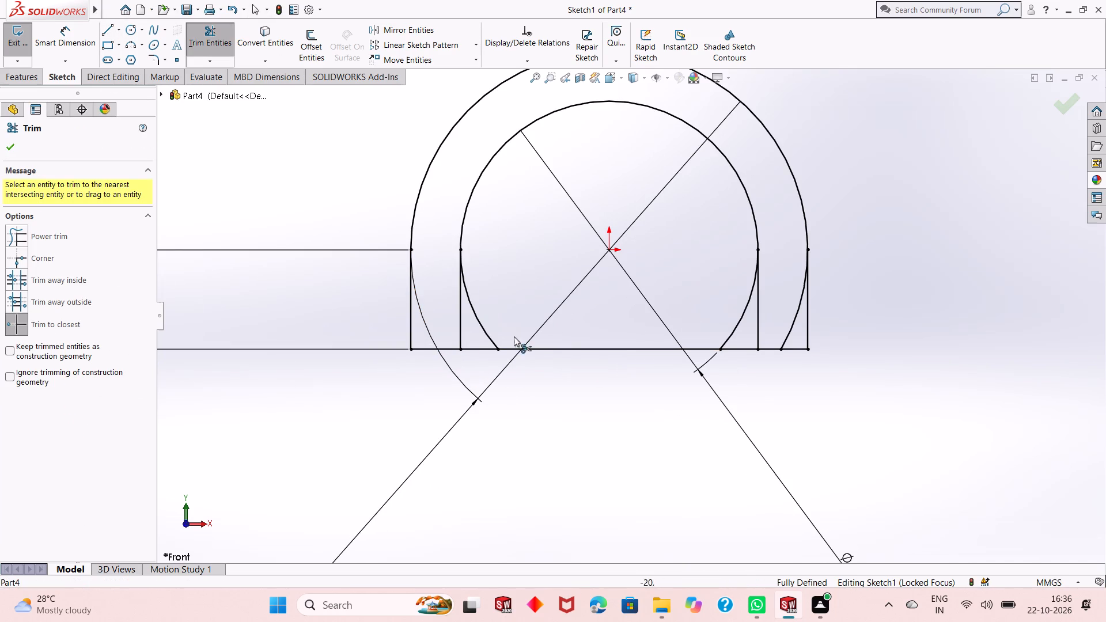
click(790, 333)
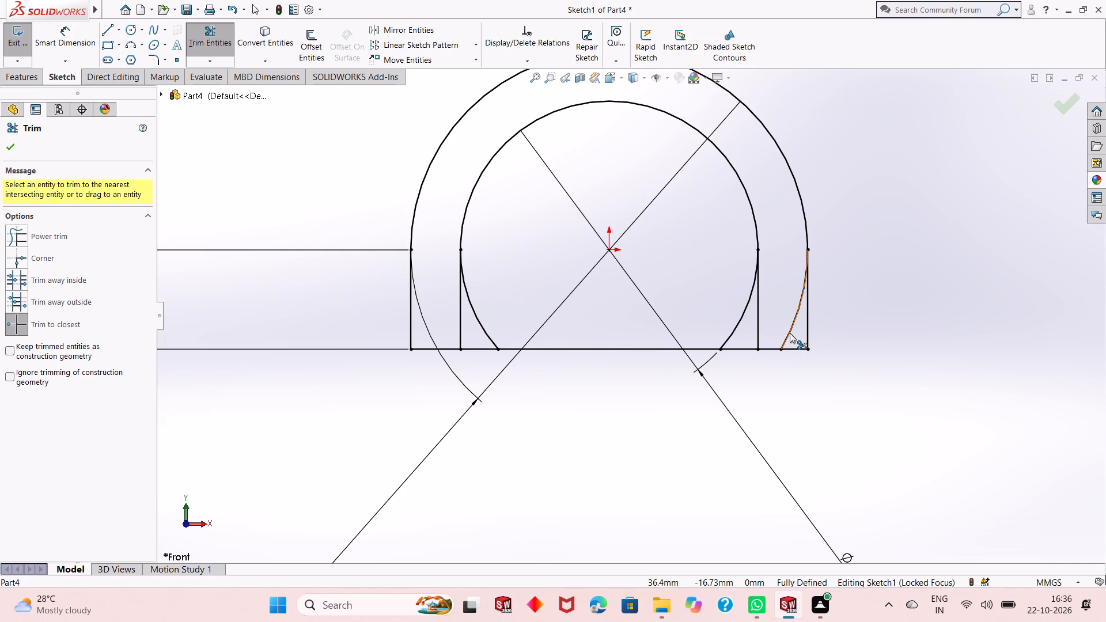
click(737, 329)
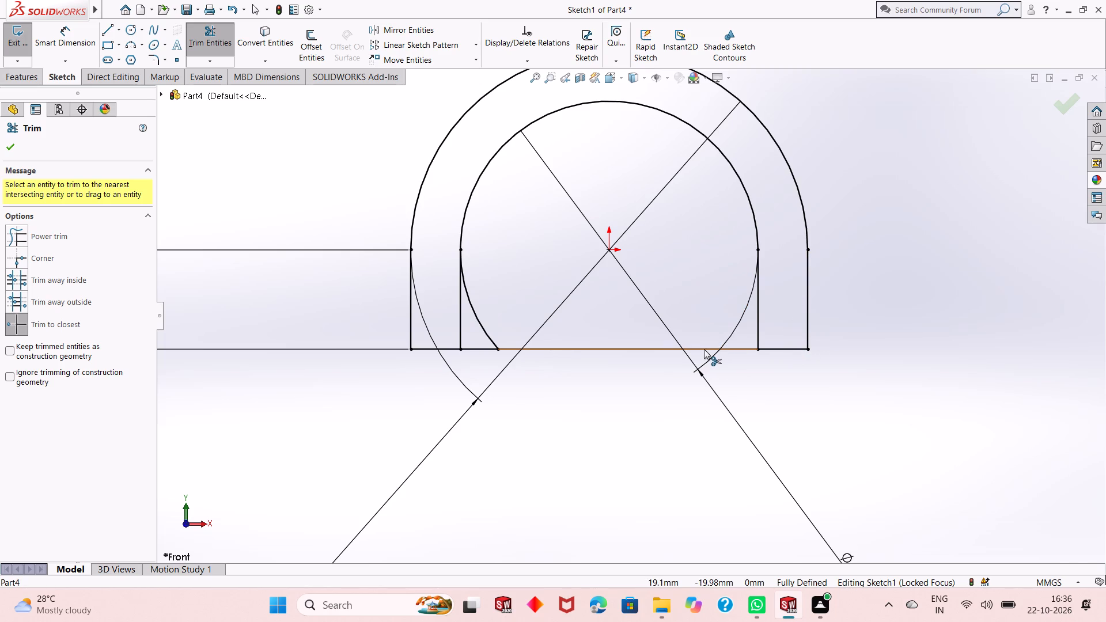
click(704, 349)
click(482, 328)
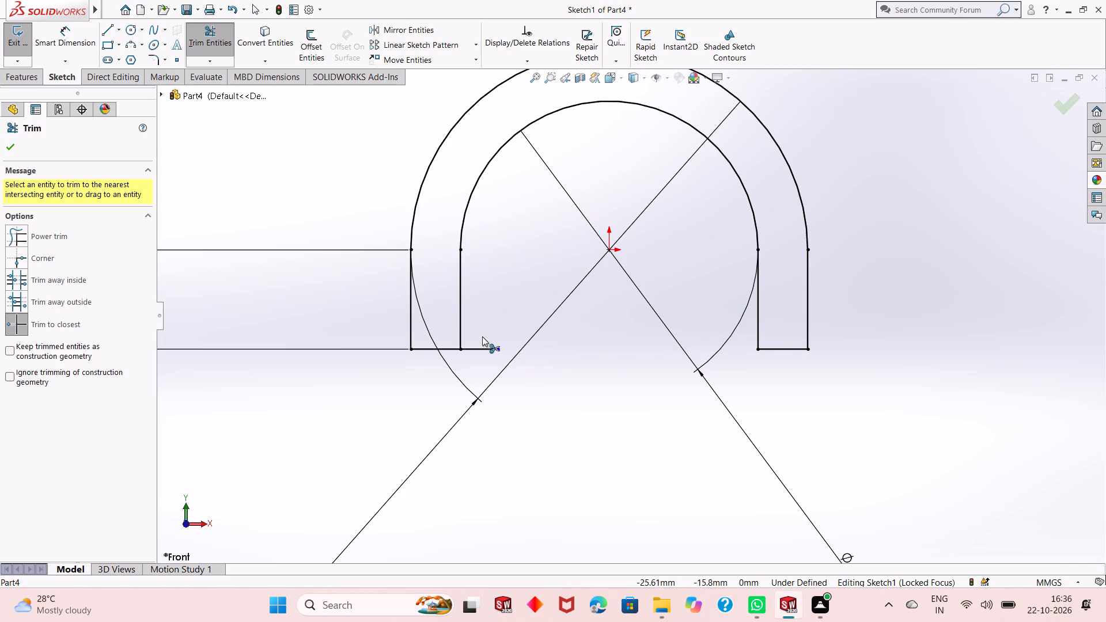
click(482, 346)
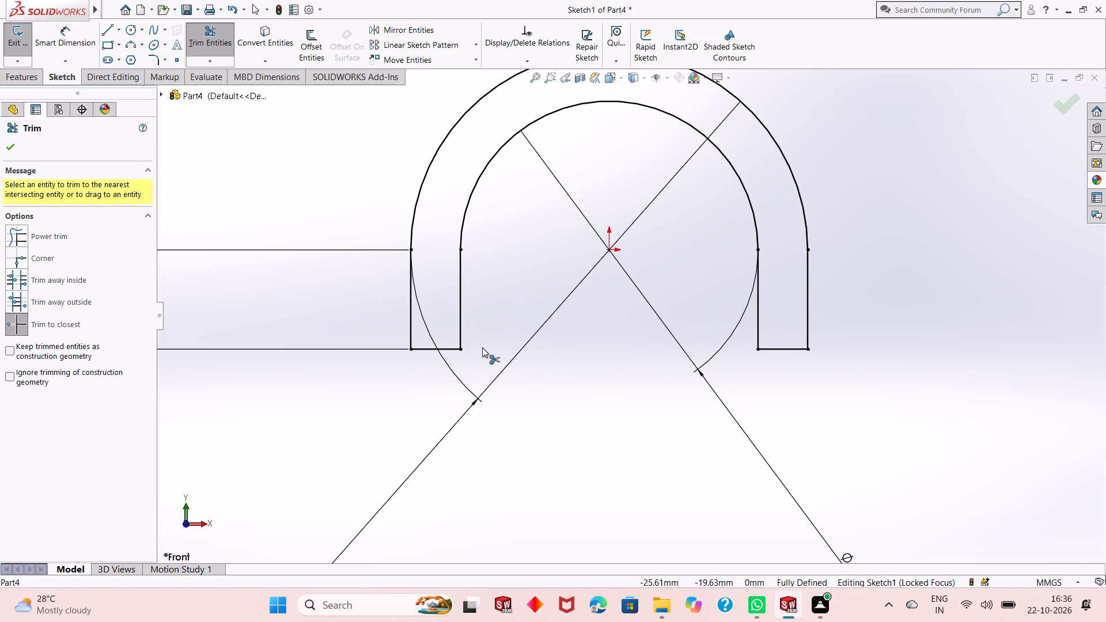
scroll(600, 368, up, 3)
scroll(636, 277, down, 1)
right_click(801, 195)
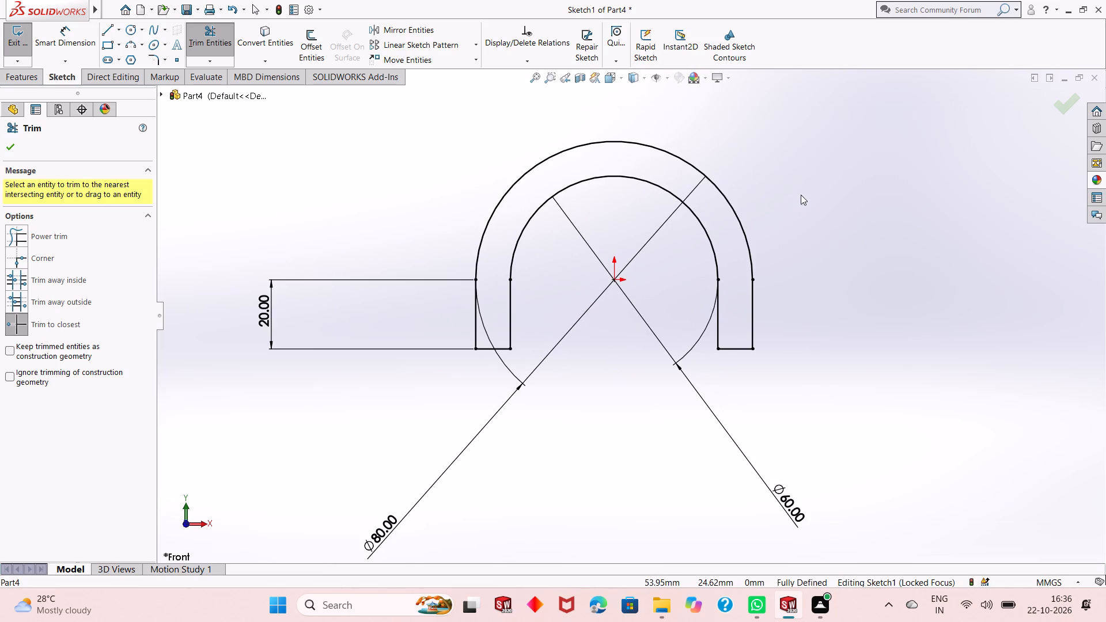
click(819, 229)
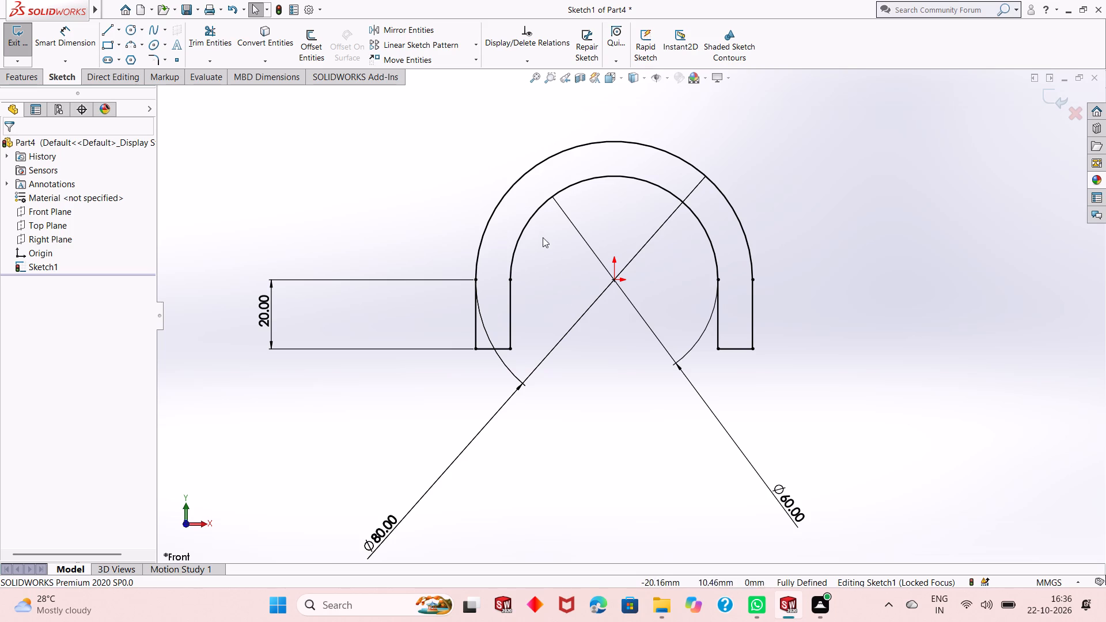
Extrude the arch profile as a blind boss 120 mm deep from the sketch plane, in the reversed direction.
scroll(579, 184, down, 2)
scroll(677, 400, up, 1)
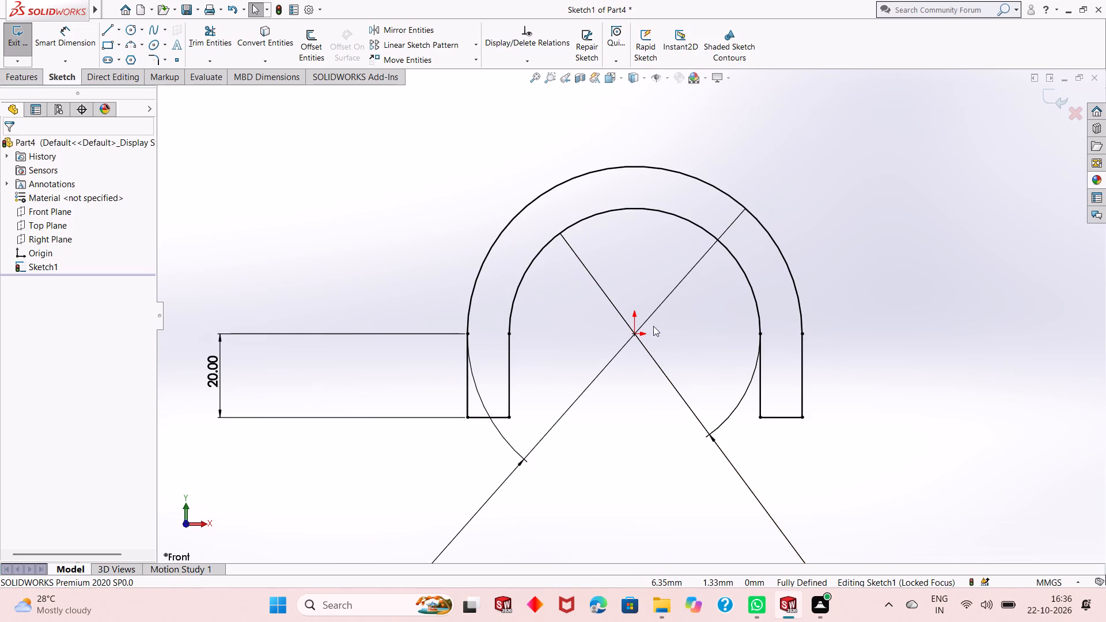
click(5, 72)
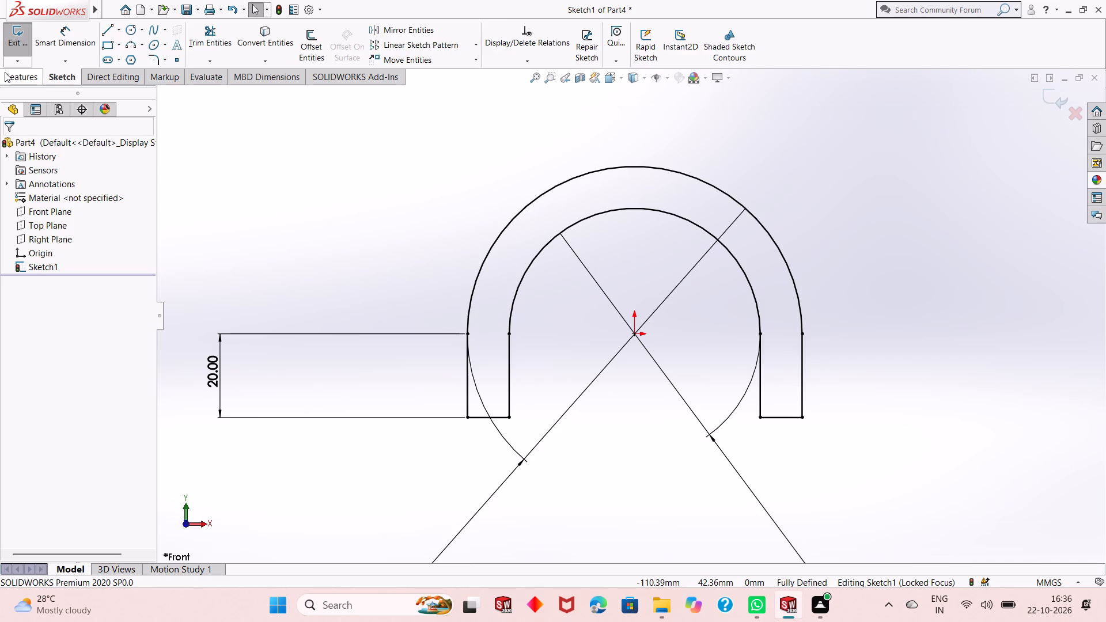
click(19, 46)
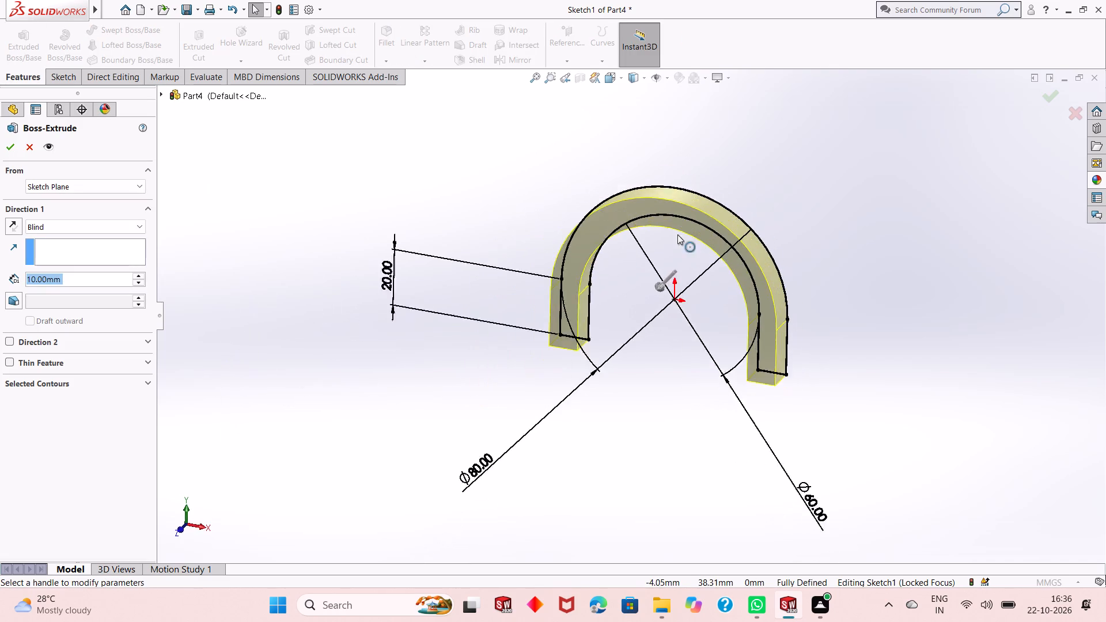
click(15, 234)
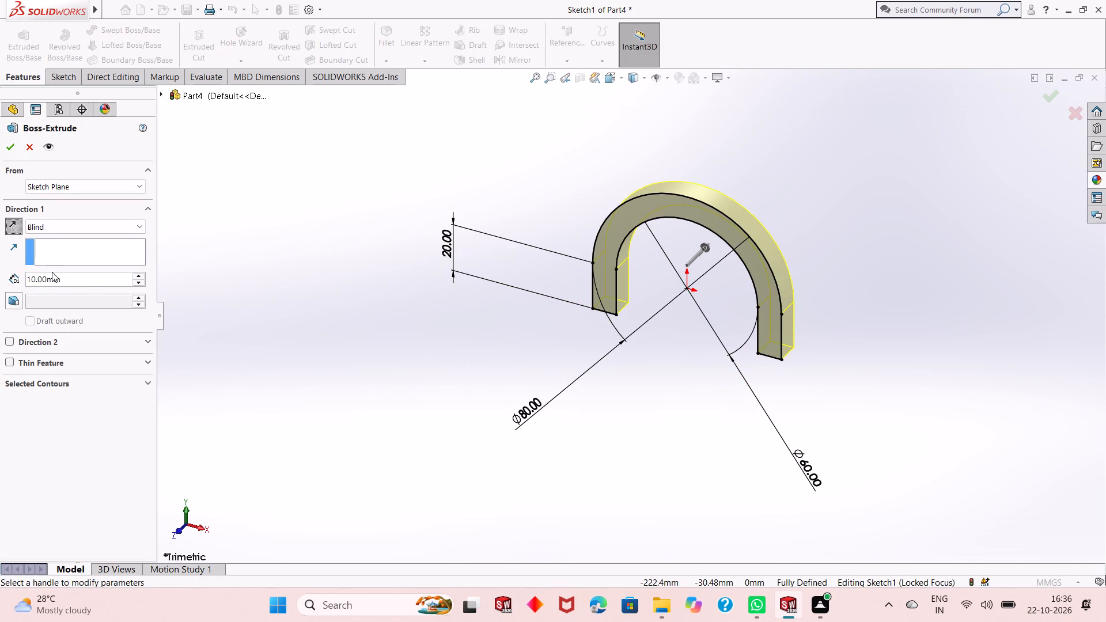
double_click(80, 277)
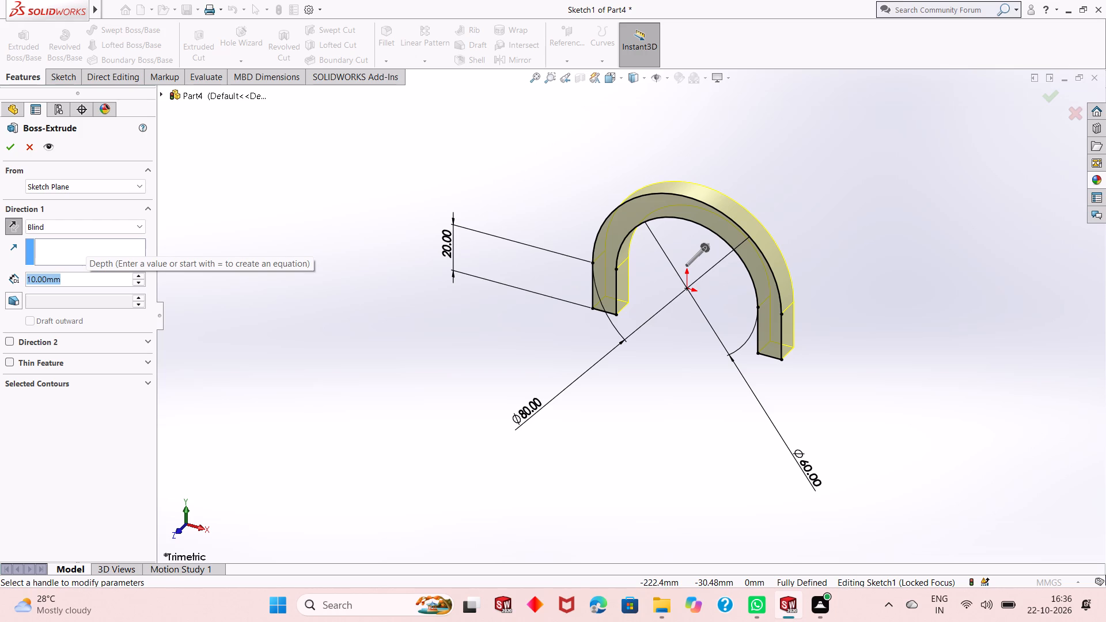
text(120)
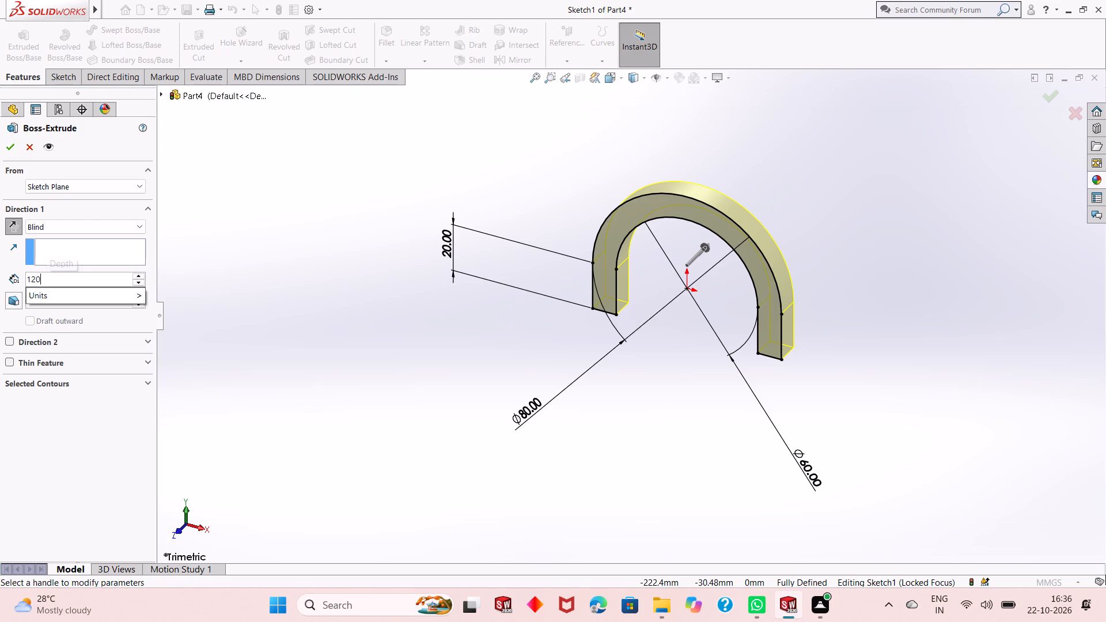
key(Return)
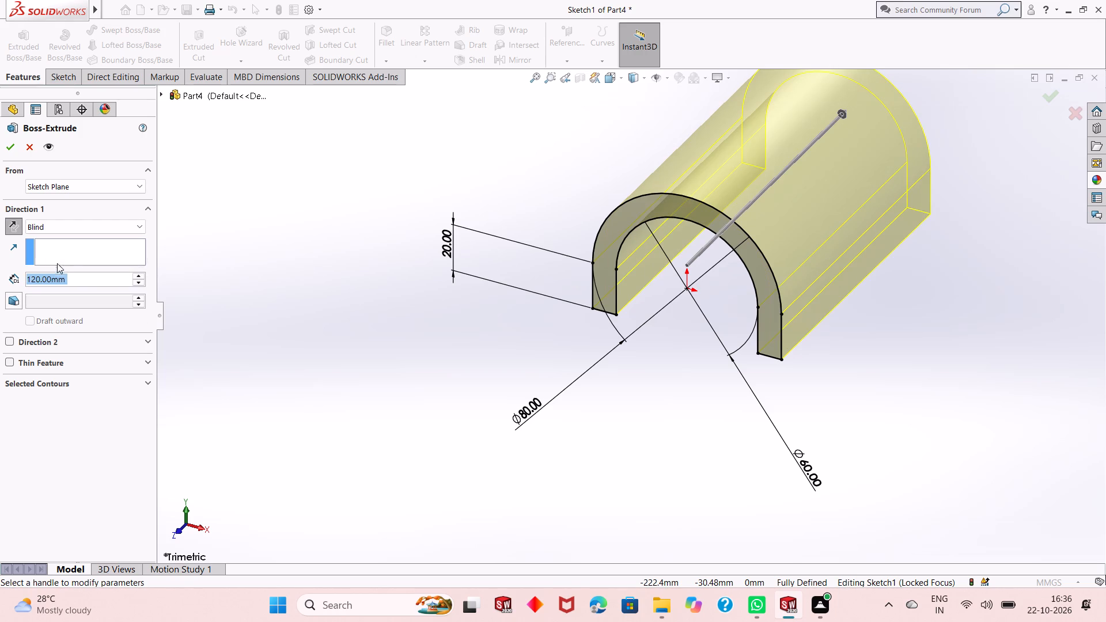
click(11, 147)
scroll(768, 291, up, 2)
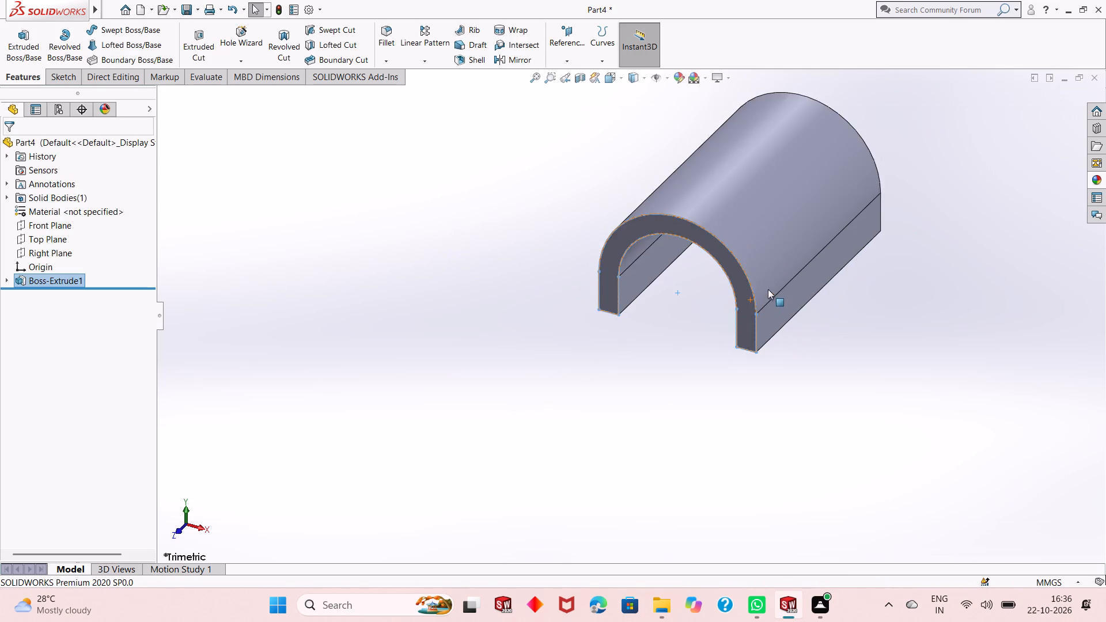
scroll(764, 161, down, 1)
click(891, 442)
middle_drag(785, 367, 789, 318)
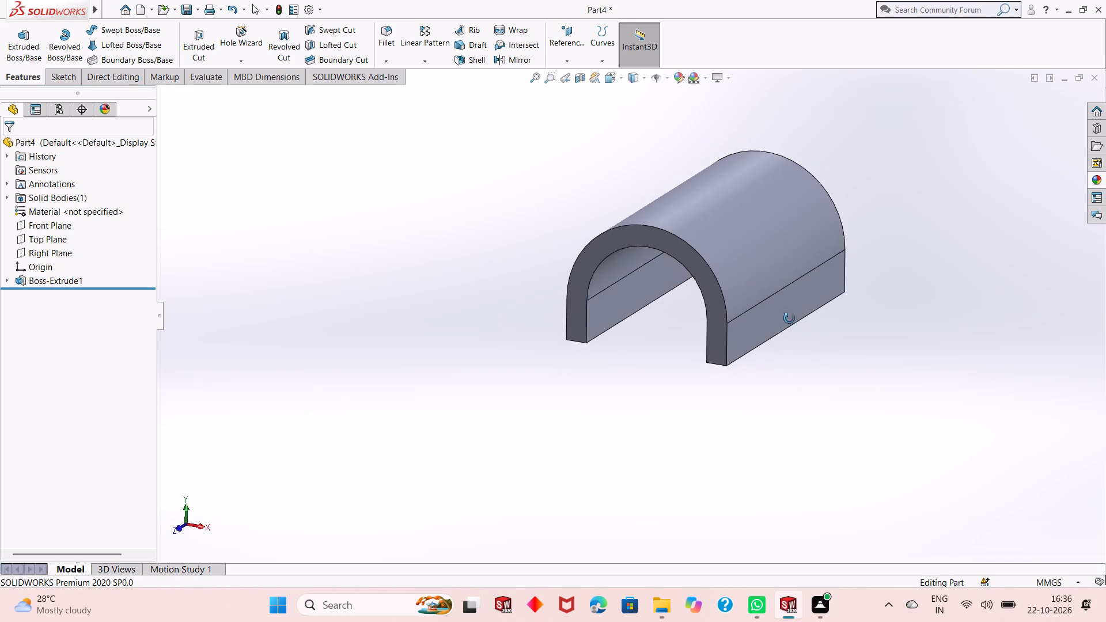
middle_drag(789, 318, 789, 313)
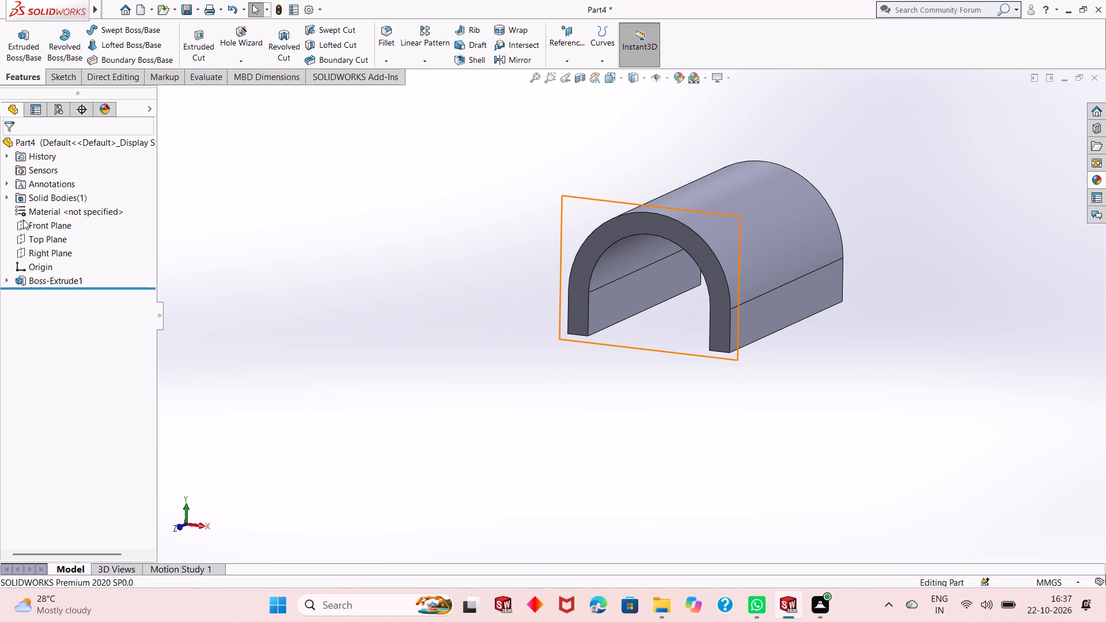
Widen the Top Plane's displayed boundary so that it extends past both sides of the arch body.
click(38, 240)
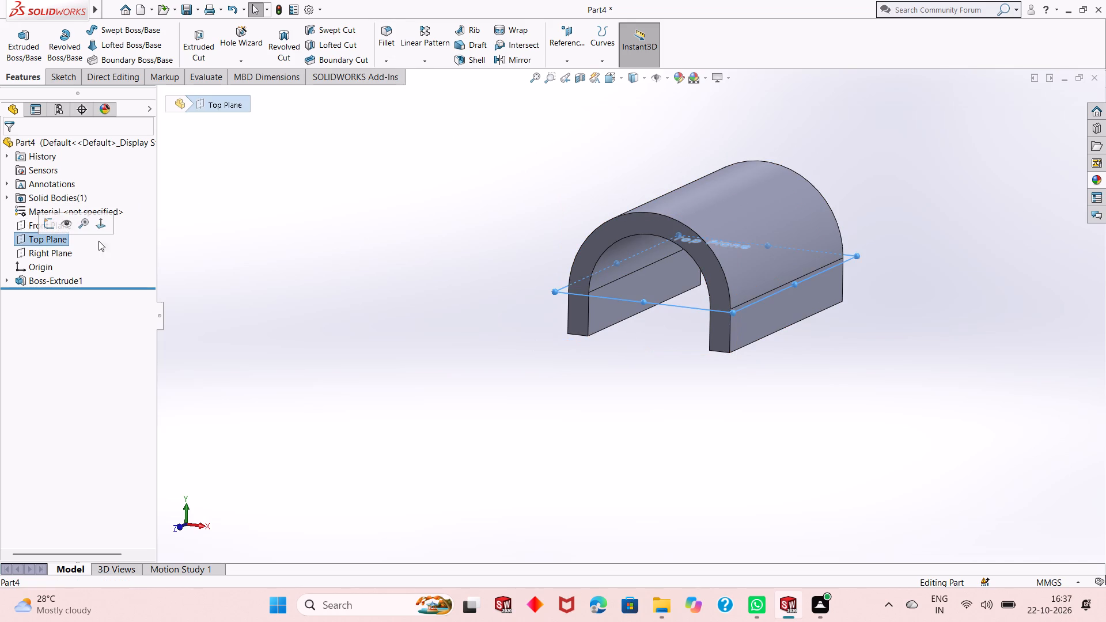
middle_drag(772, 326, 800, 298)
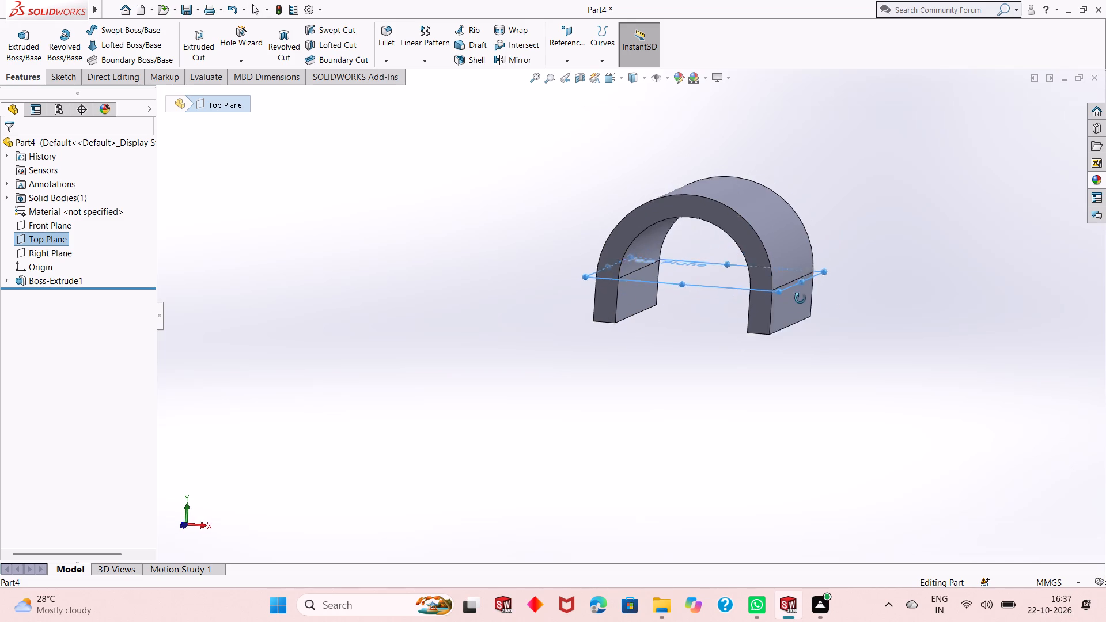
middle_drag(800, 298, 802, 297)
middle_drag(802, 297, 808, 291)
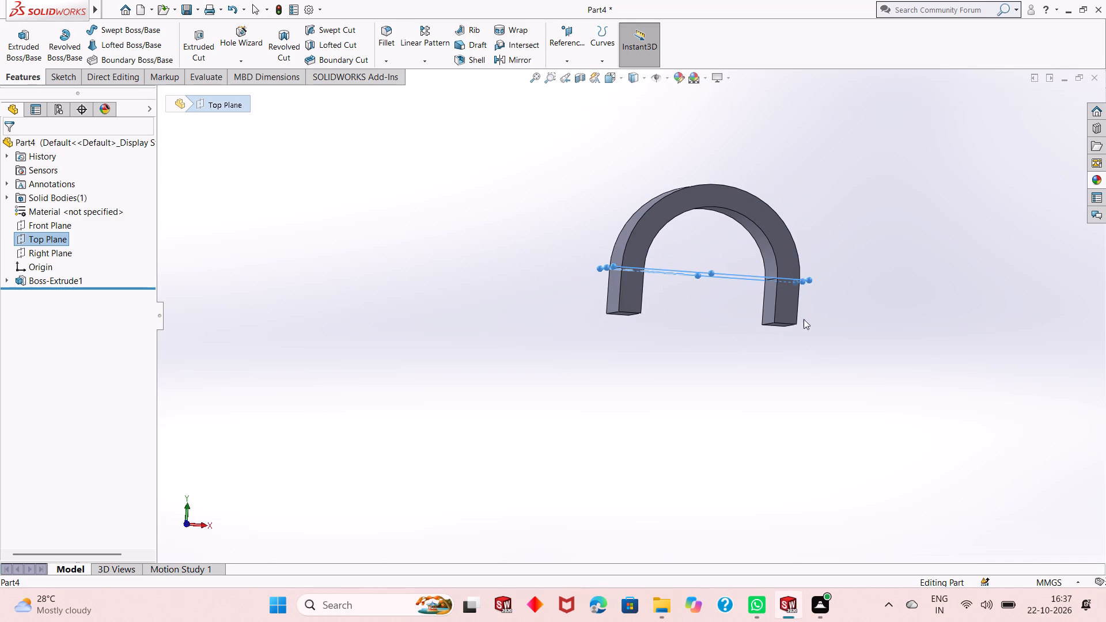
middle_drag(801, 336, 798, 348)
middle_drag(786, 321, 775, 378)
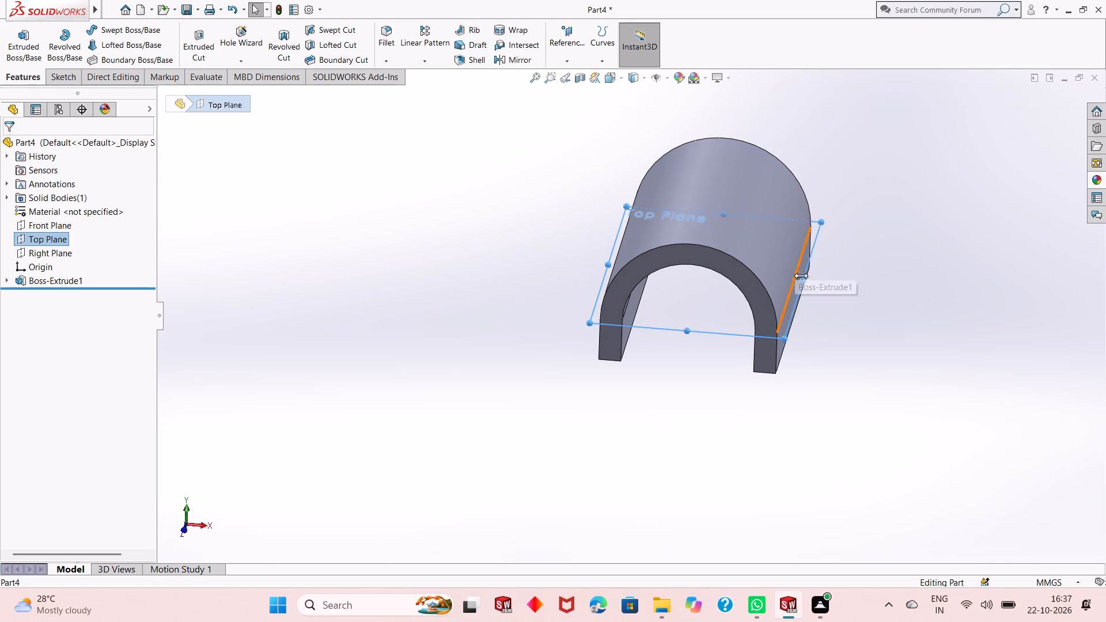
drag(804, 277, 858, 285)
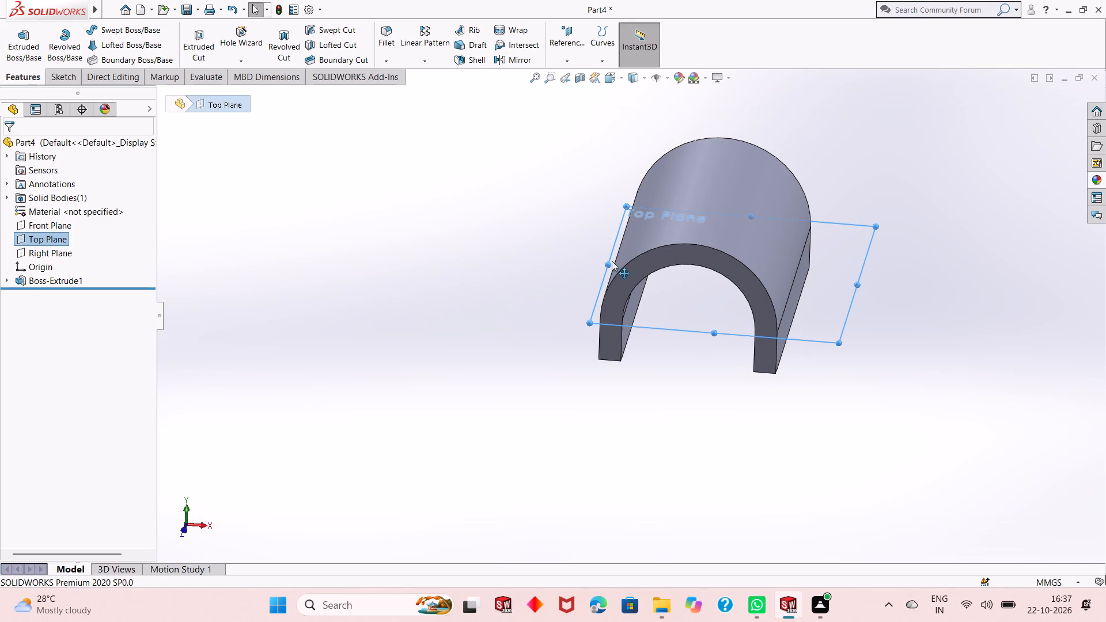
drag(609, 262, 577, 252)
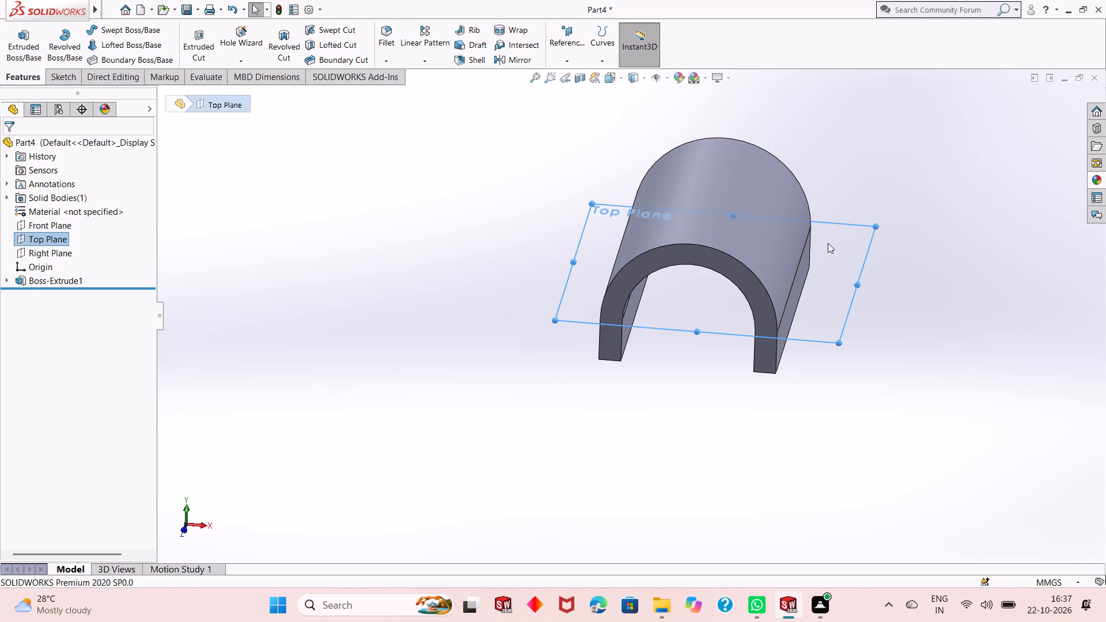
In a new Top Plane sketch, draw corner rectangles along the body's full-length sides, about 20 × 120 mm on the right and 23 × 120 mm on the left.
right_click(844, 240)
click(873, 227)
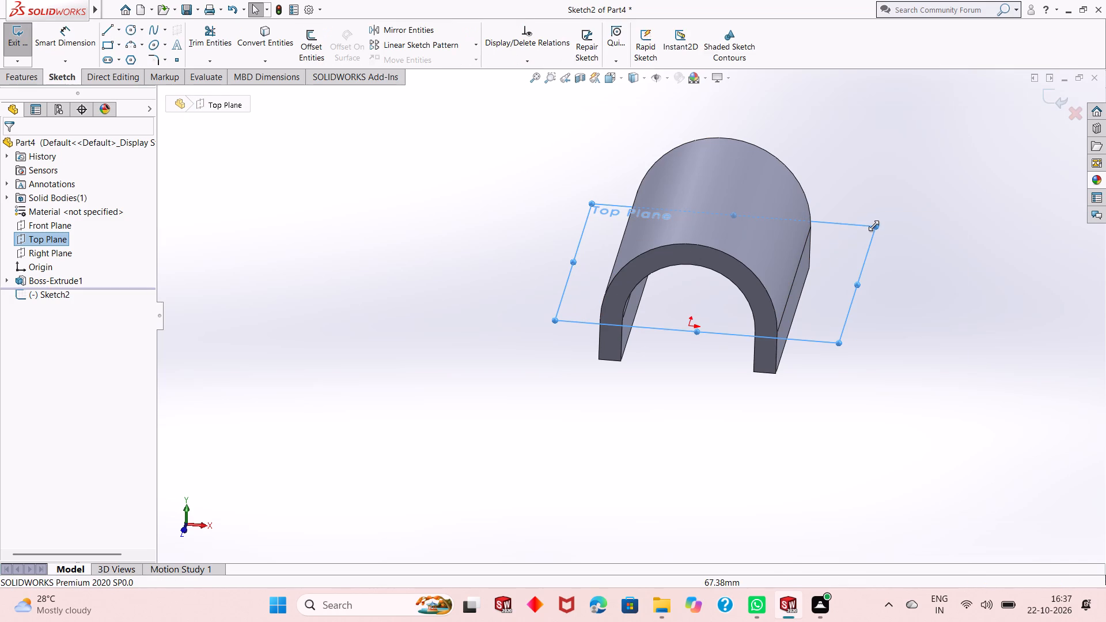
key(ctrl+8)
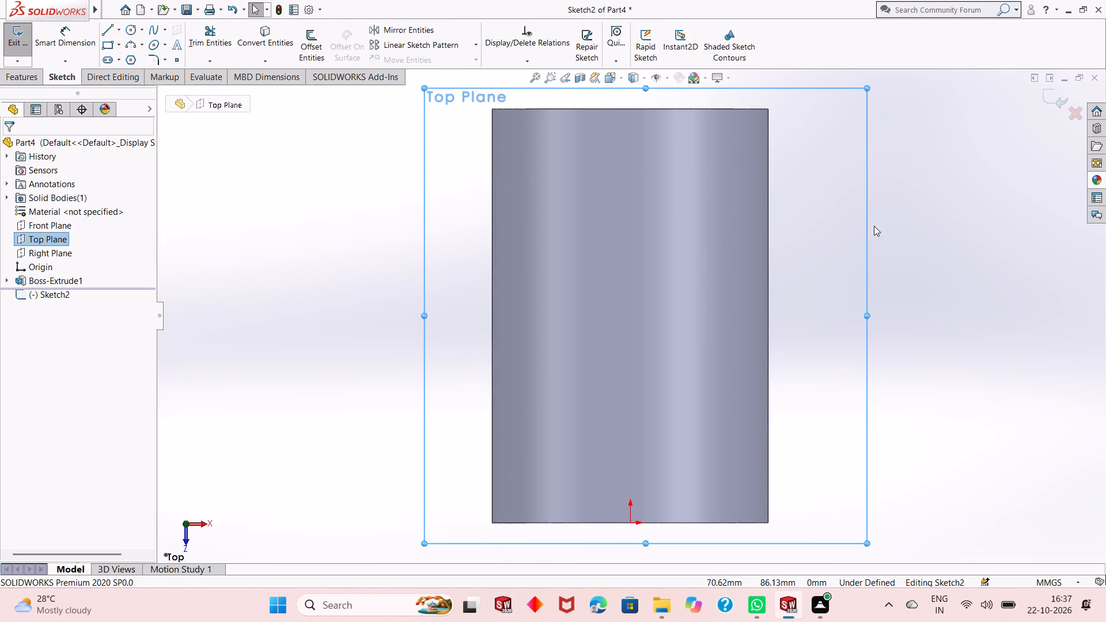
scroll(544, 287, up, 1)
click(349, 337)
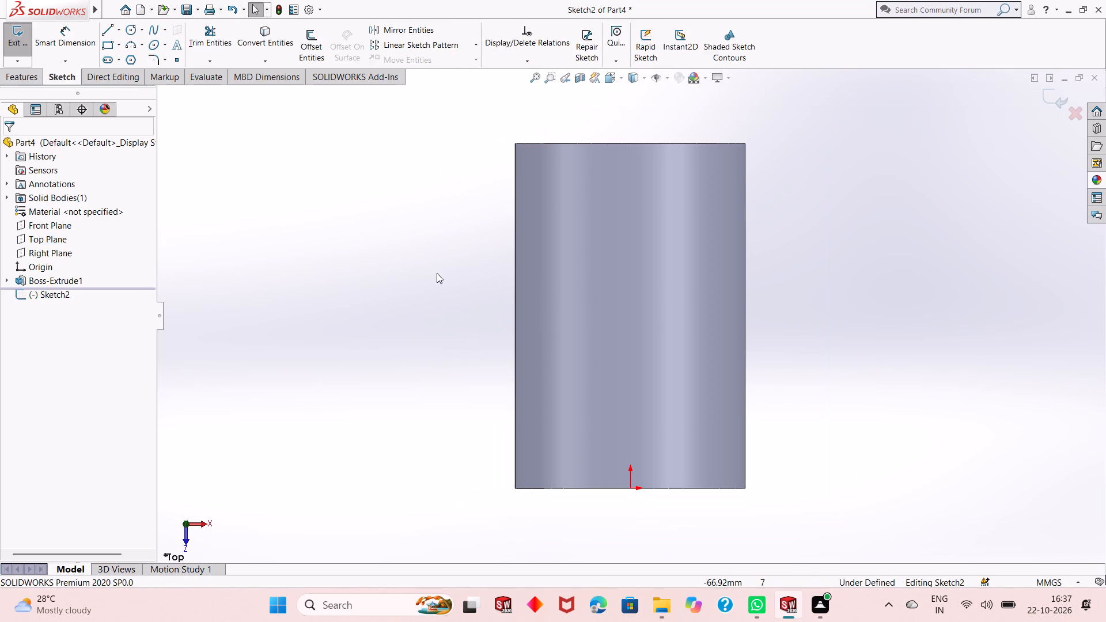
click(111, 44)
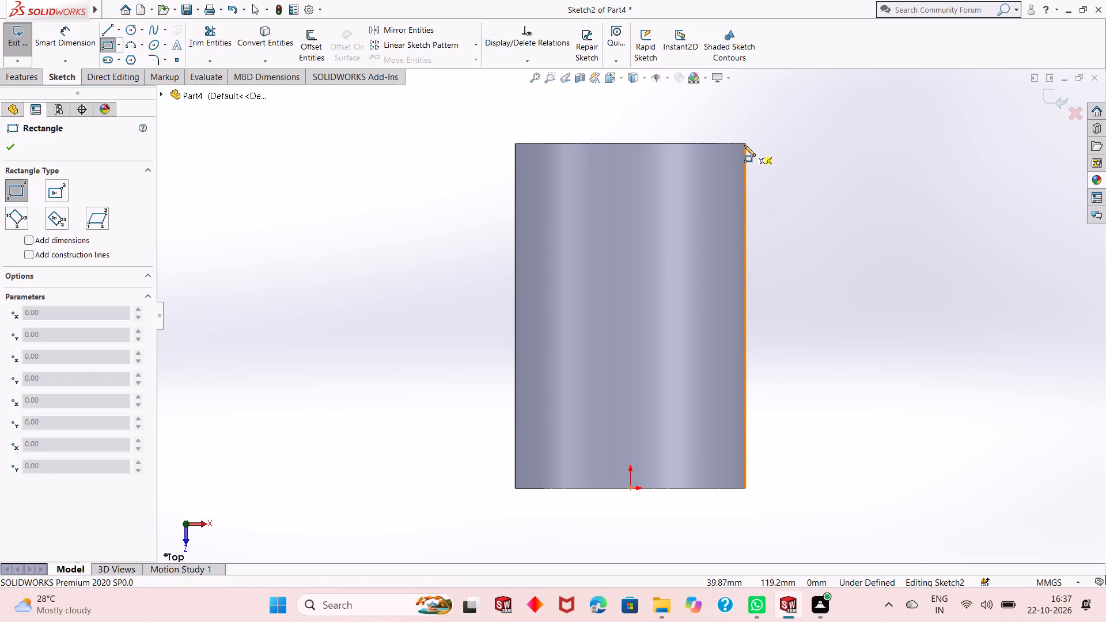
click(744, 143)
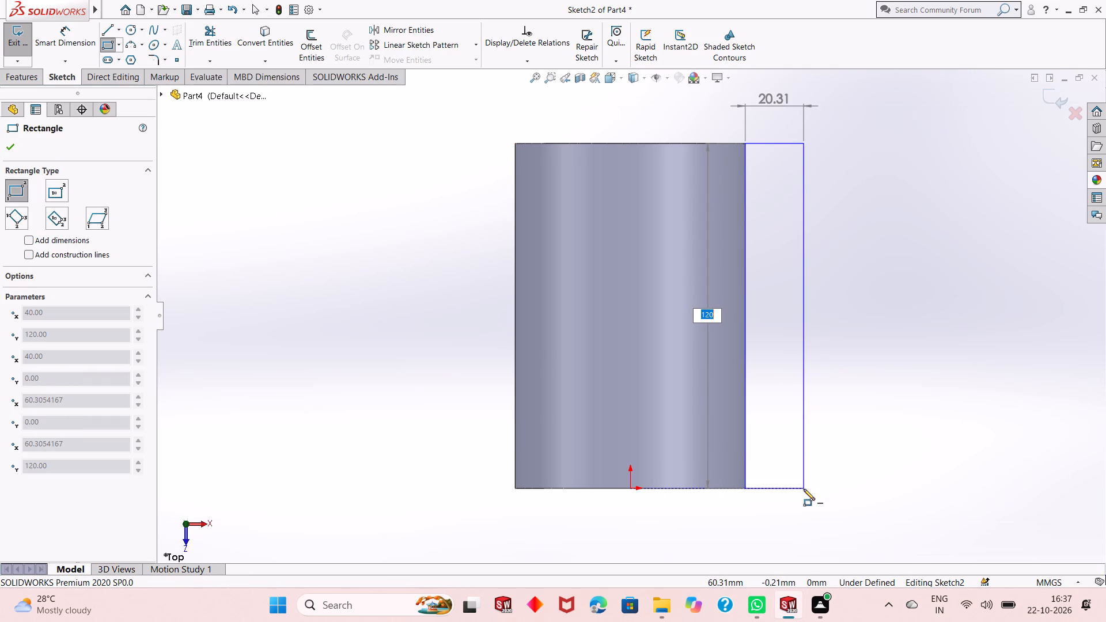
click(804, 489)
click(517, 142)
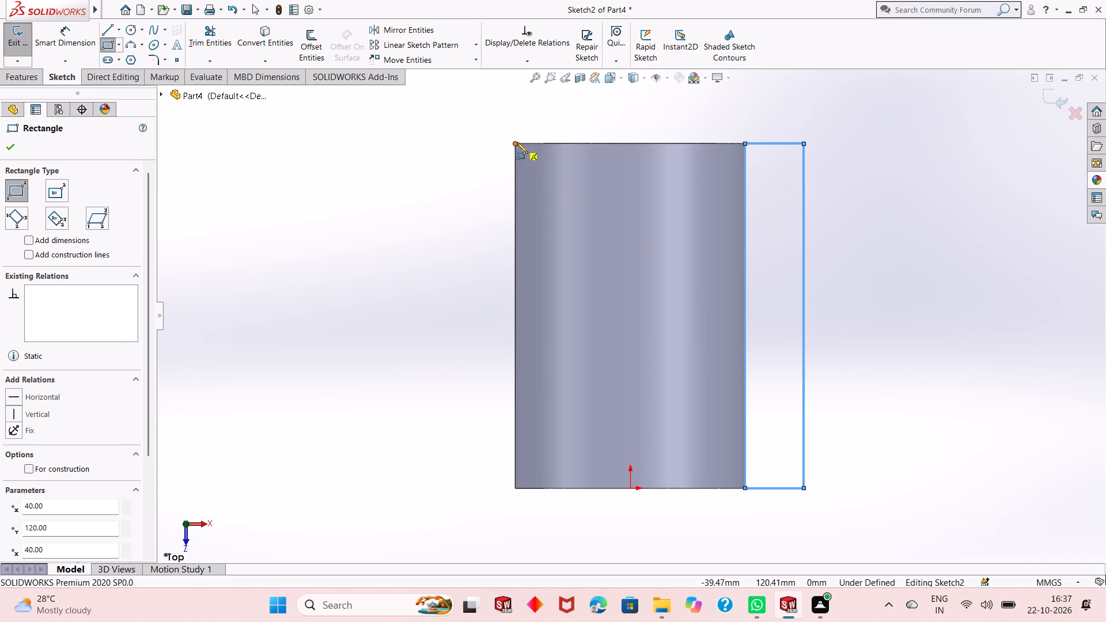
click(449, 488)
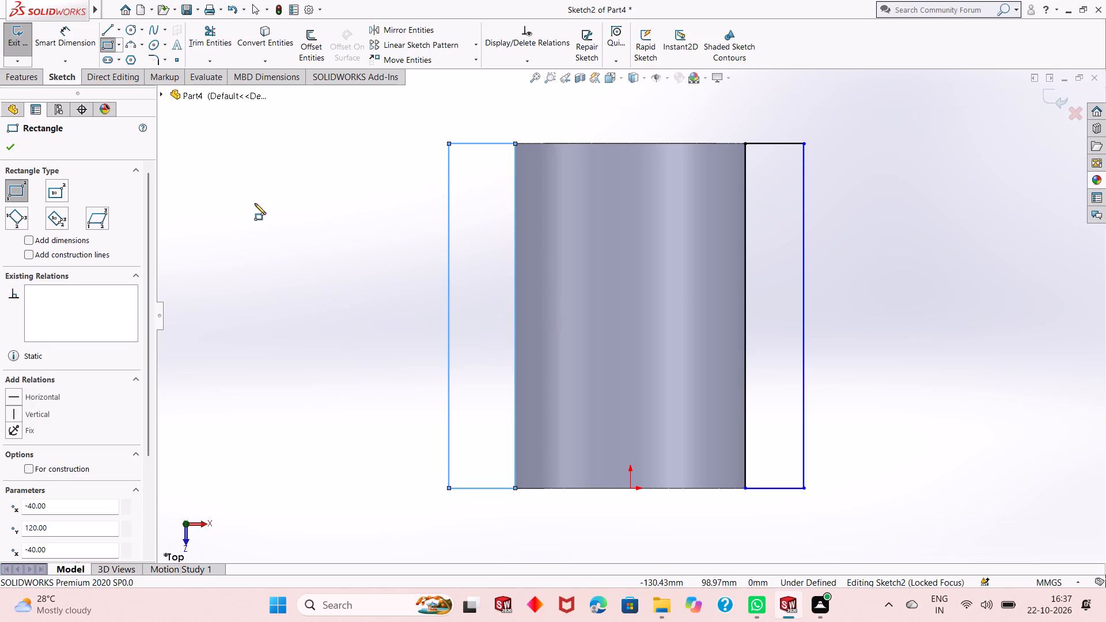
right_click(255, 203)
click(262, 206)
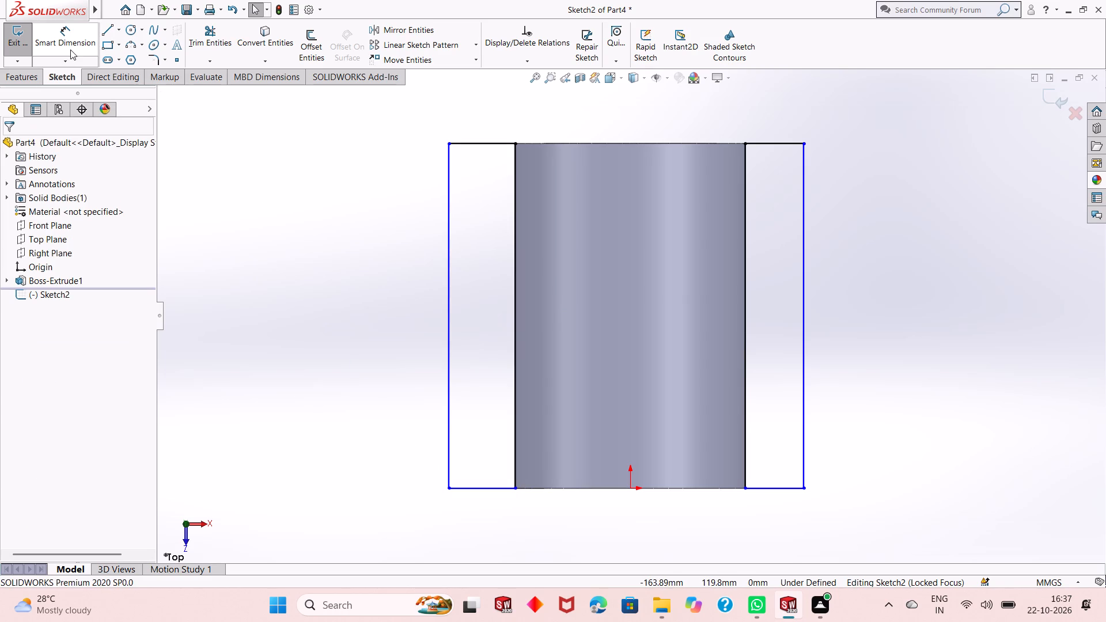
Dimension the widths of the right and left side rectangles to 10 mm each at their lower edges.
click(68, 42)
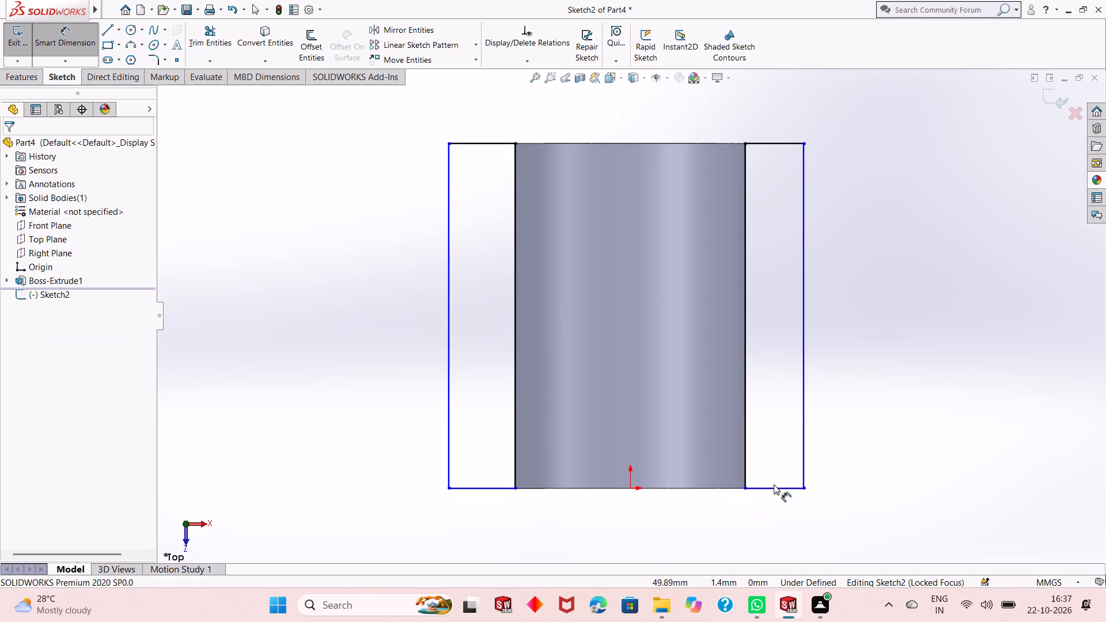
click(783, 488)
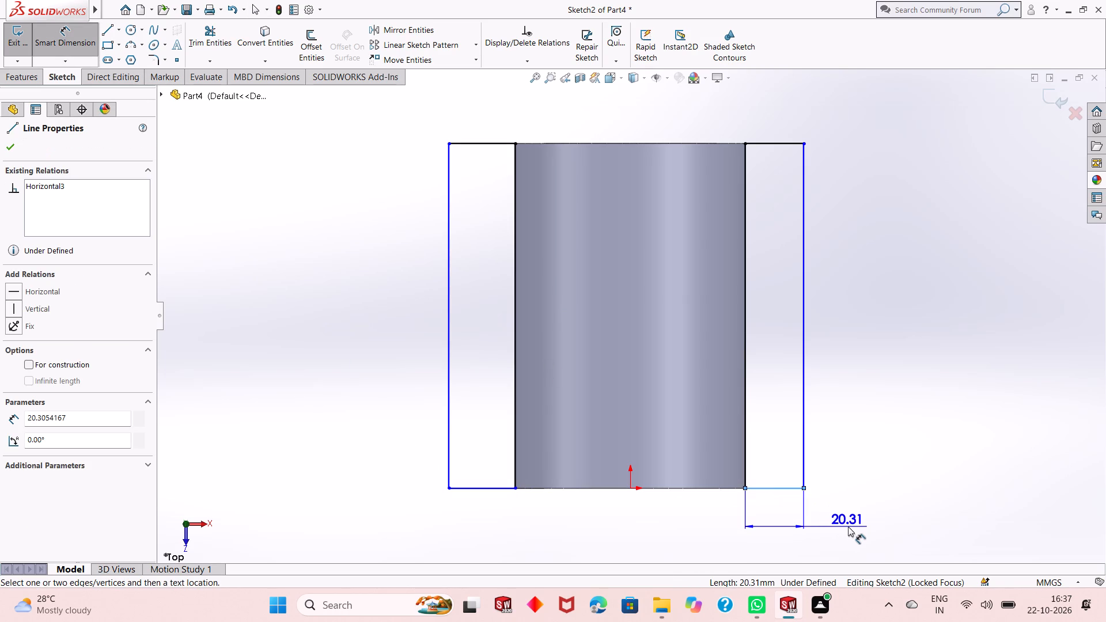
click(848, 526)
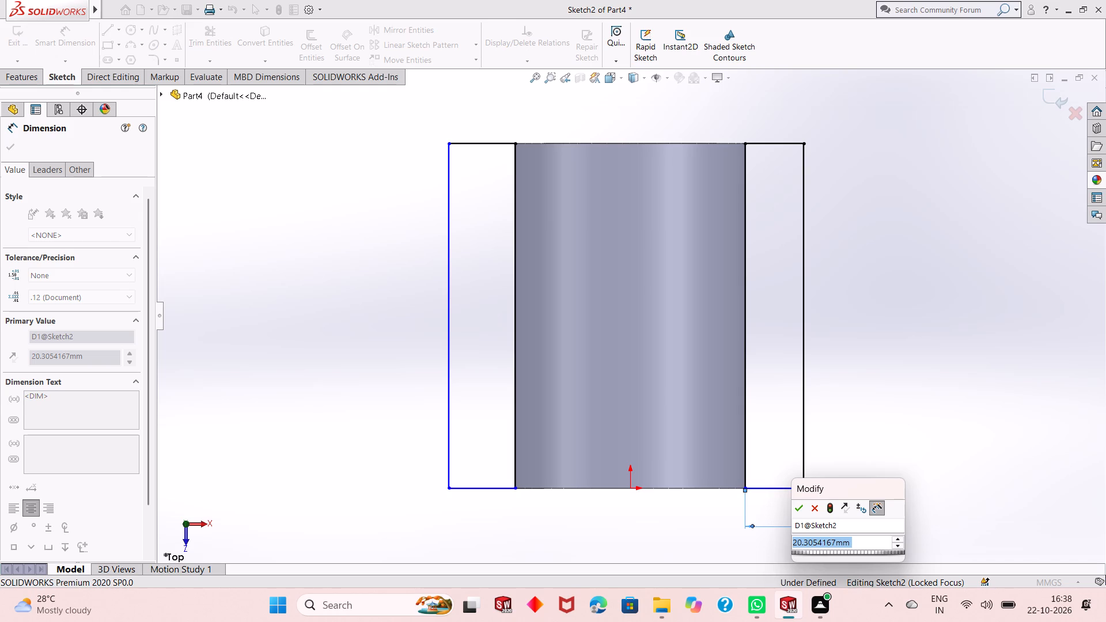
text(10)
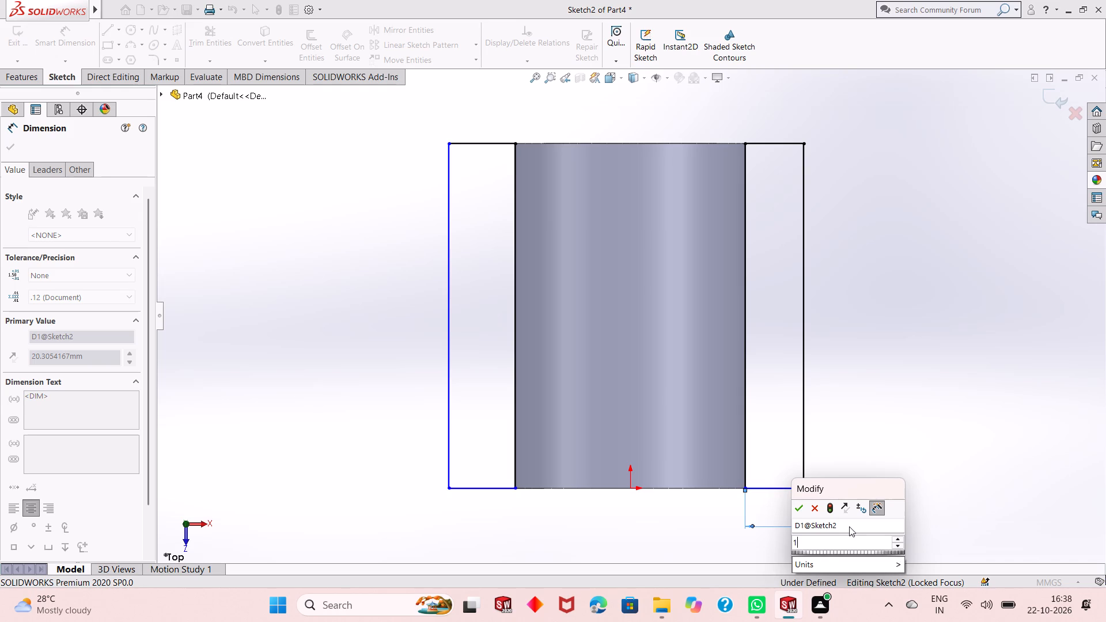
key(Return)
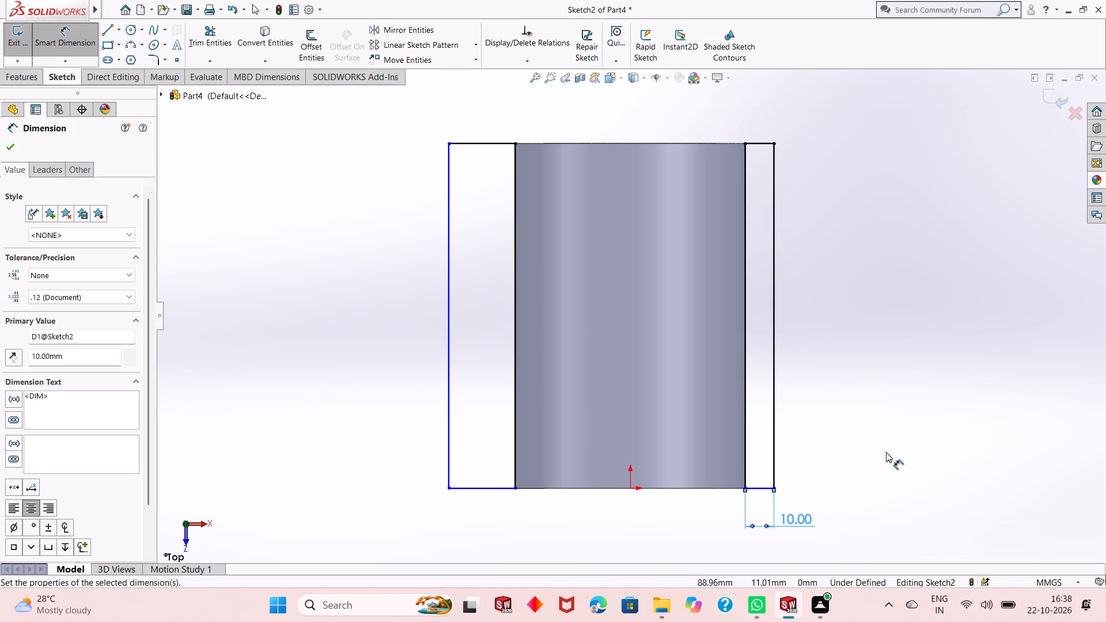
click(483, 487)
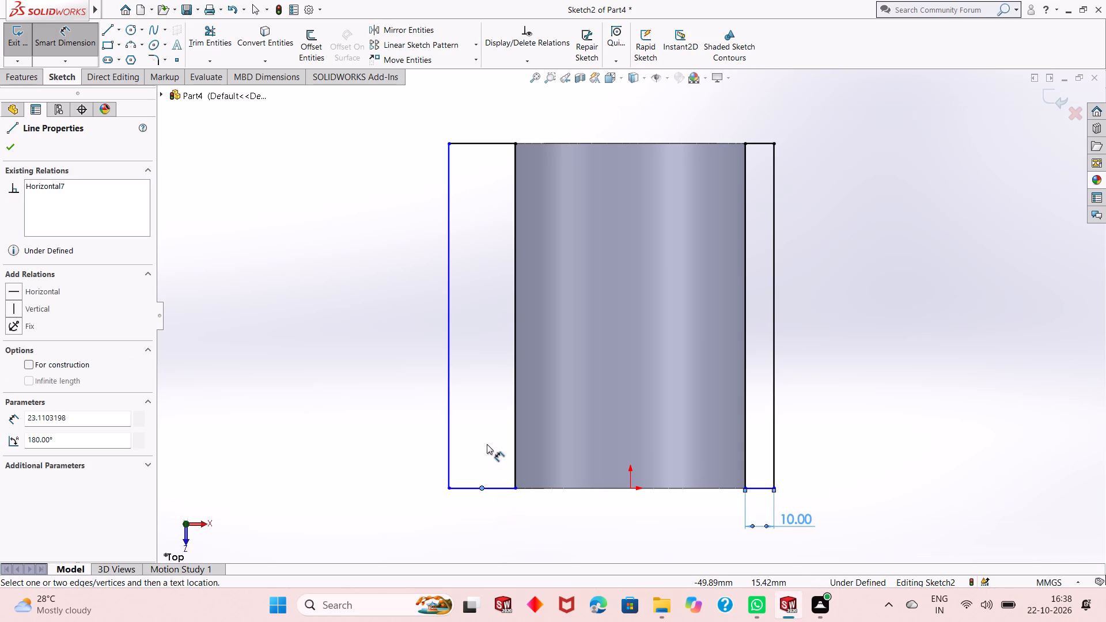
key(Escape)
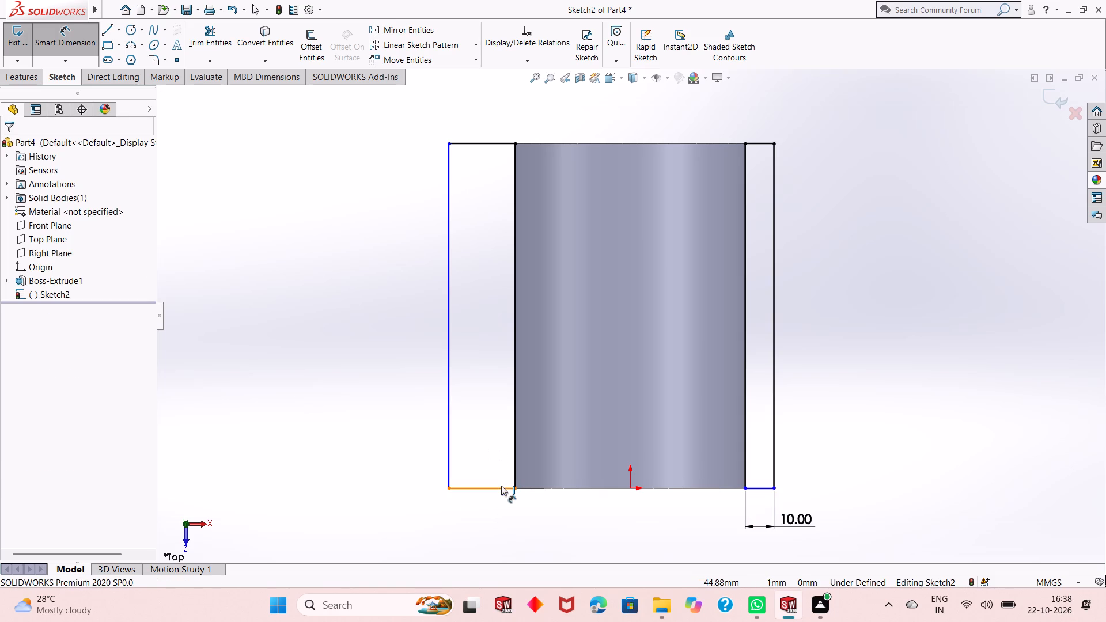
click(501, 486)
click(509, 553)
text(10)
key(Return)
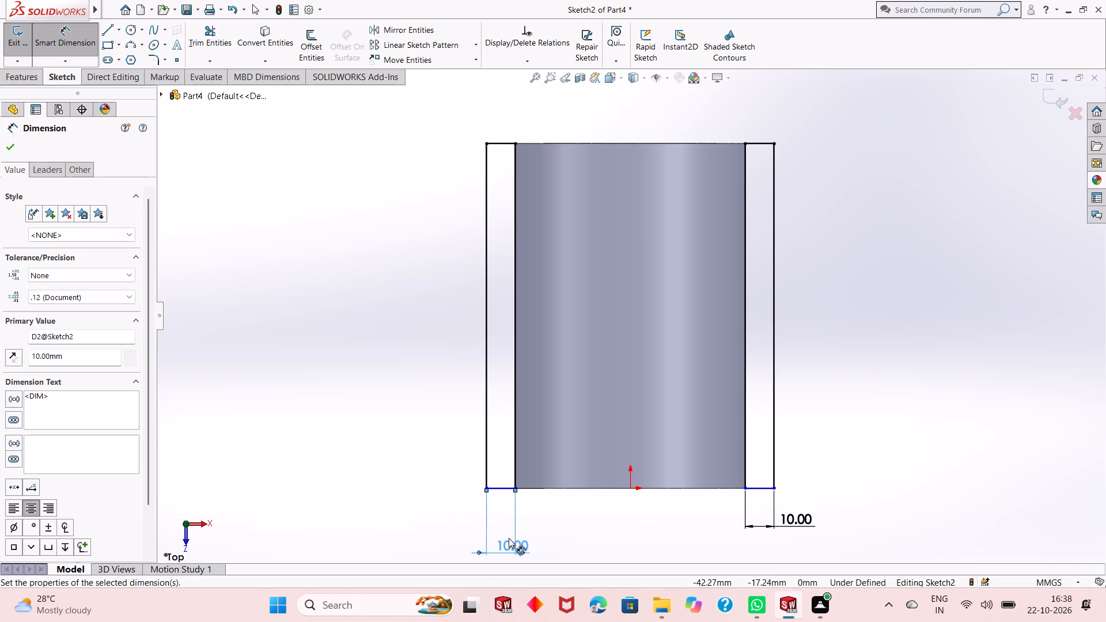
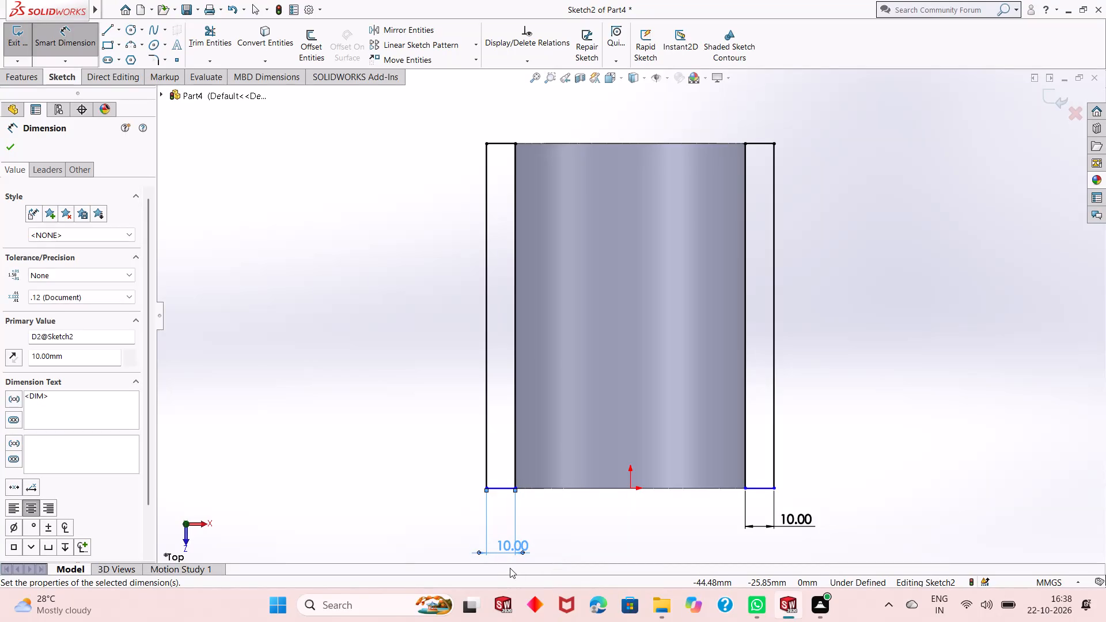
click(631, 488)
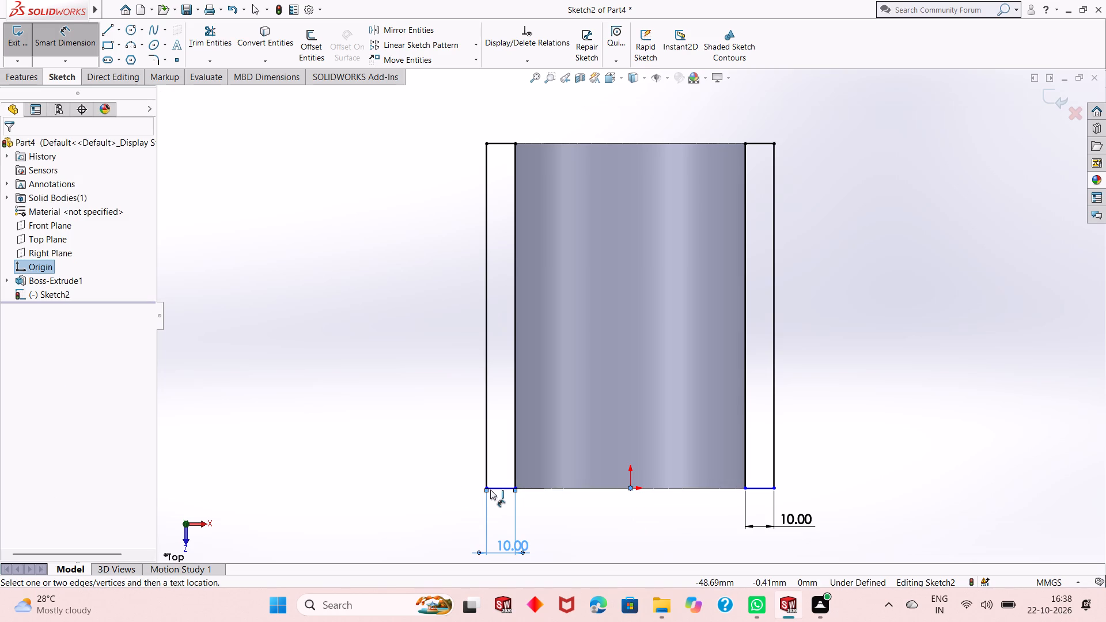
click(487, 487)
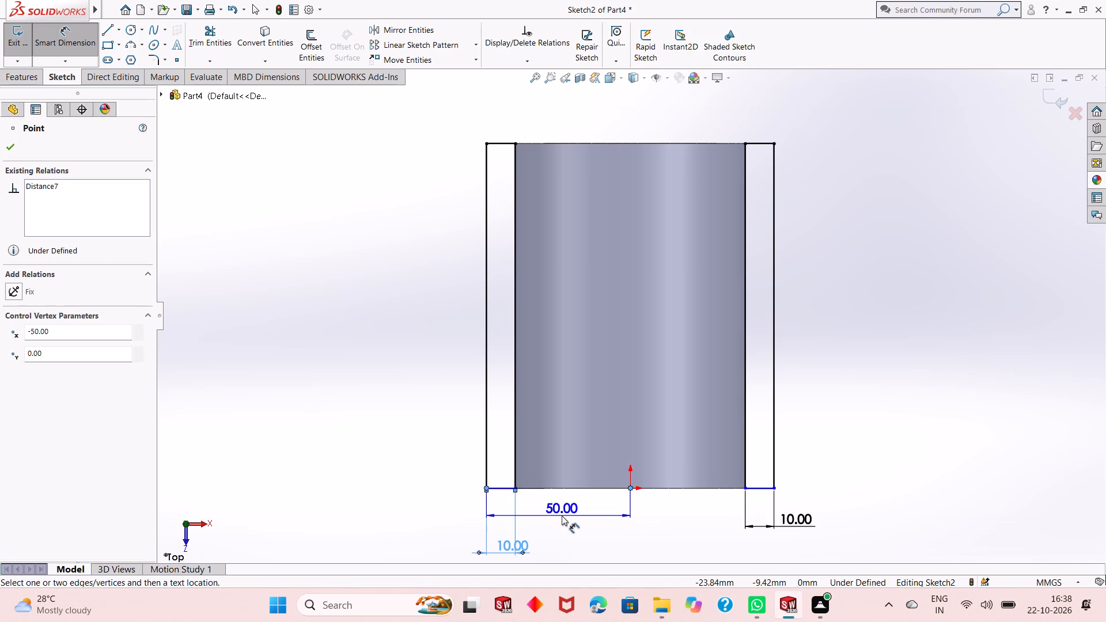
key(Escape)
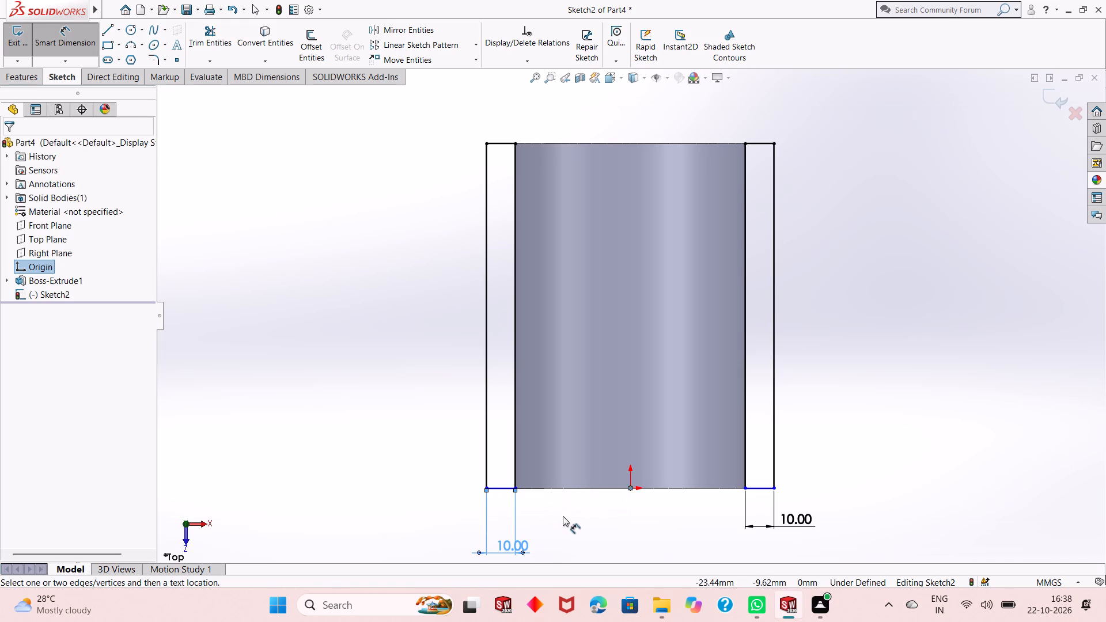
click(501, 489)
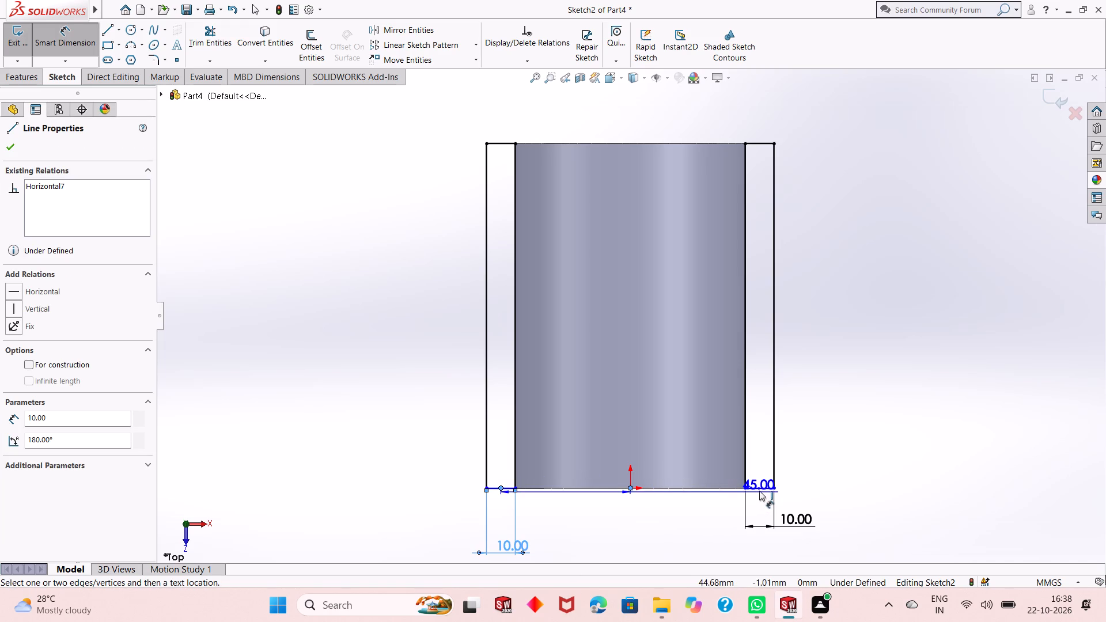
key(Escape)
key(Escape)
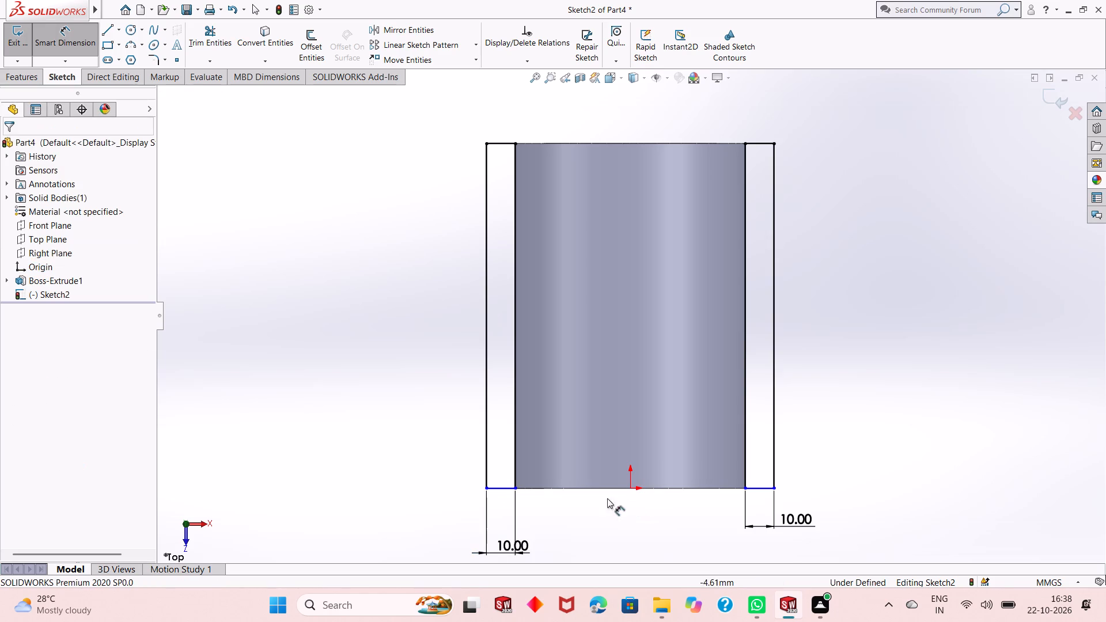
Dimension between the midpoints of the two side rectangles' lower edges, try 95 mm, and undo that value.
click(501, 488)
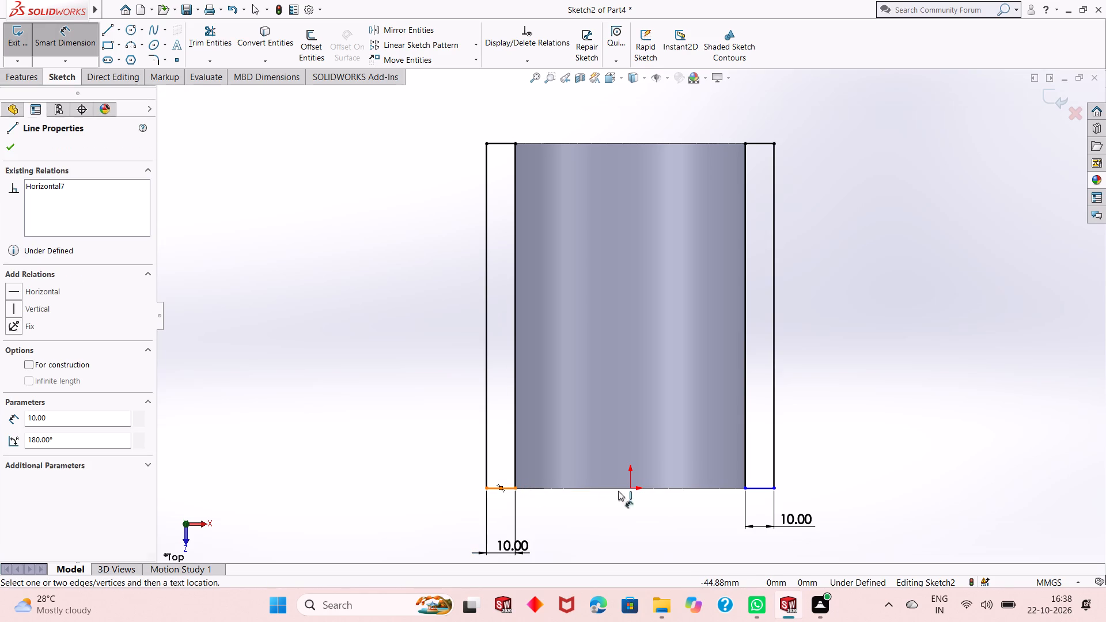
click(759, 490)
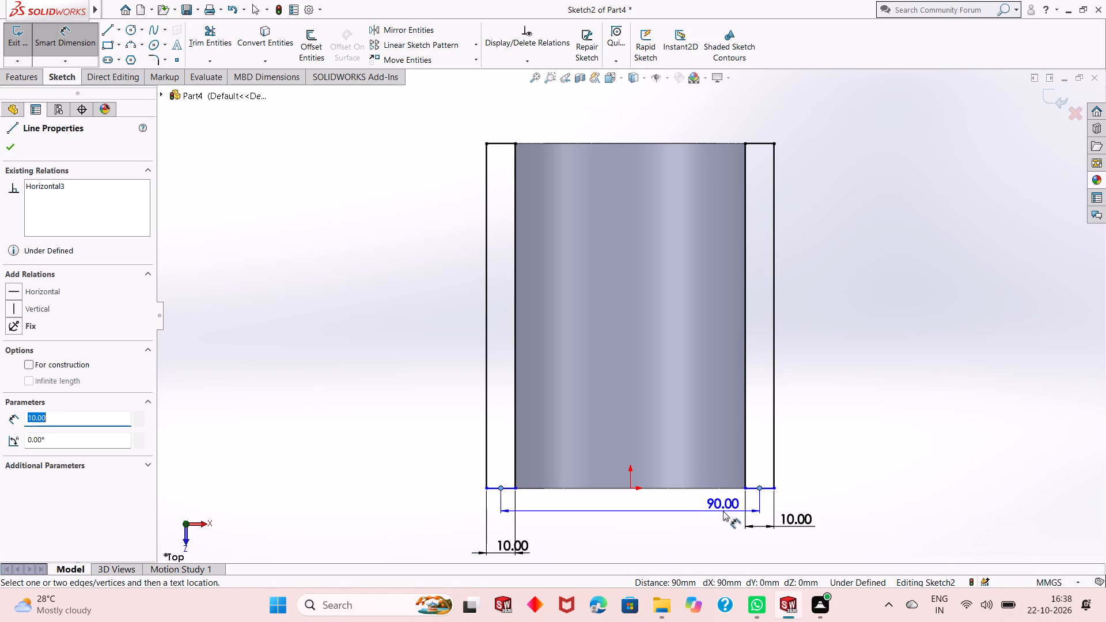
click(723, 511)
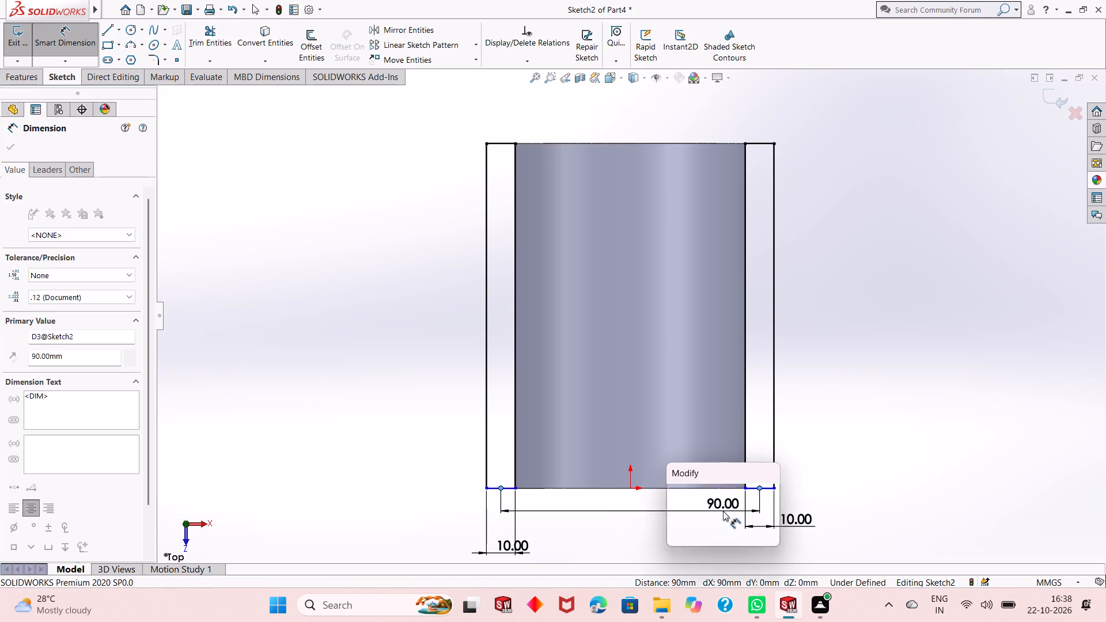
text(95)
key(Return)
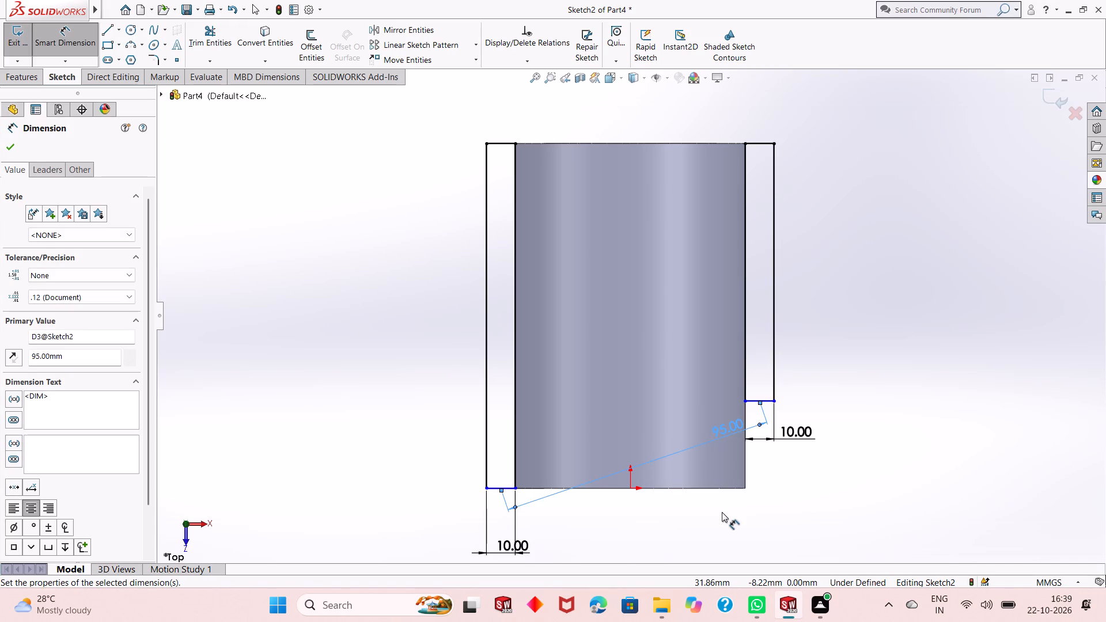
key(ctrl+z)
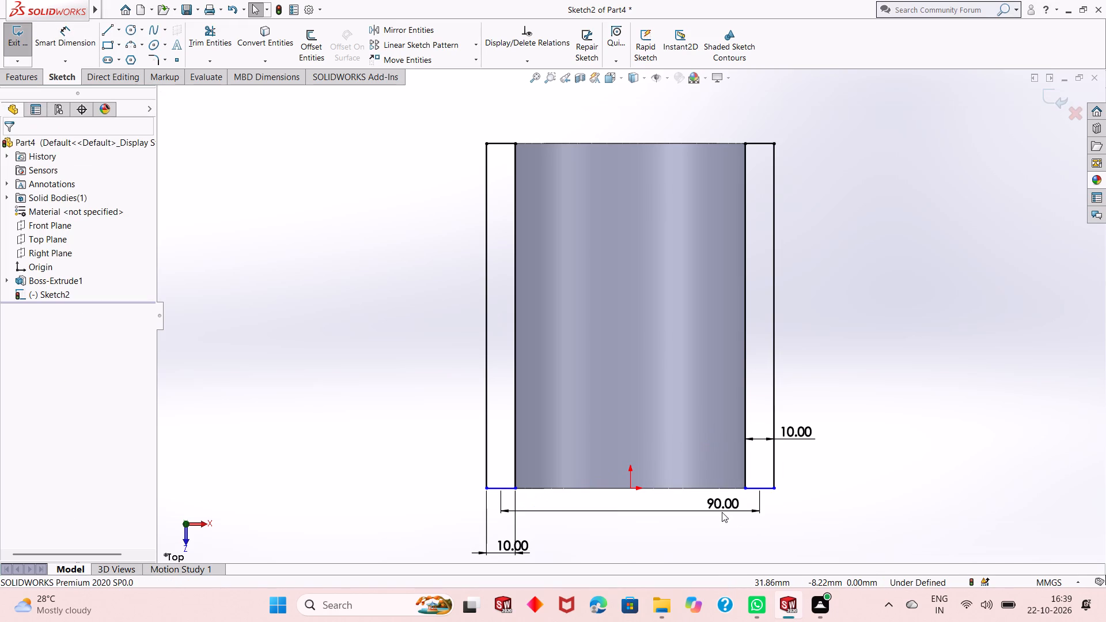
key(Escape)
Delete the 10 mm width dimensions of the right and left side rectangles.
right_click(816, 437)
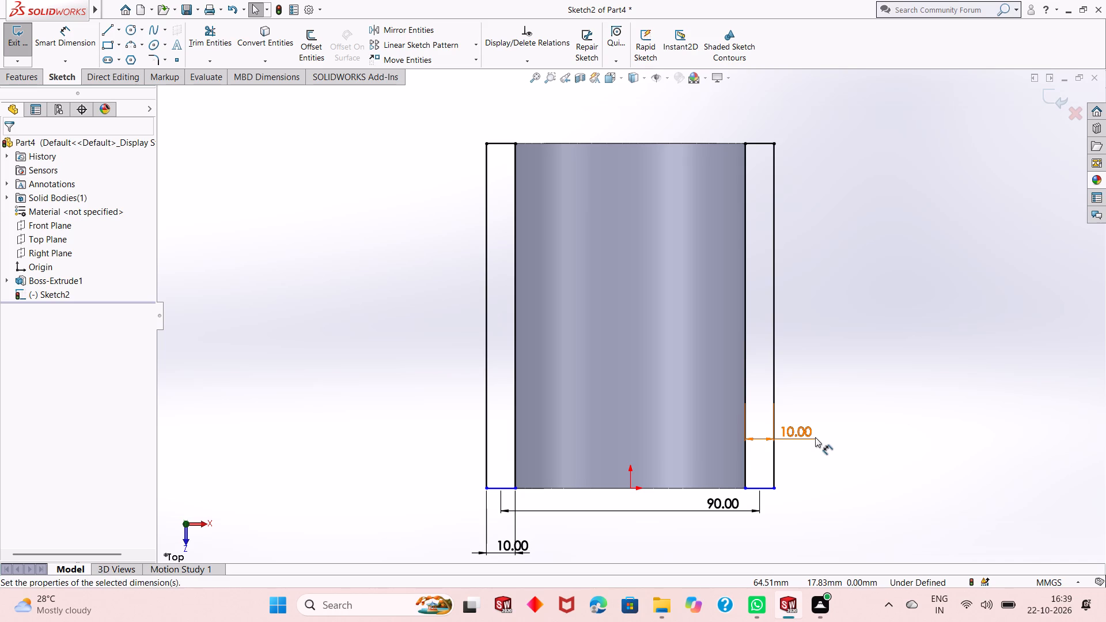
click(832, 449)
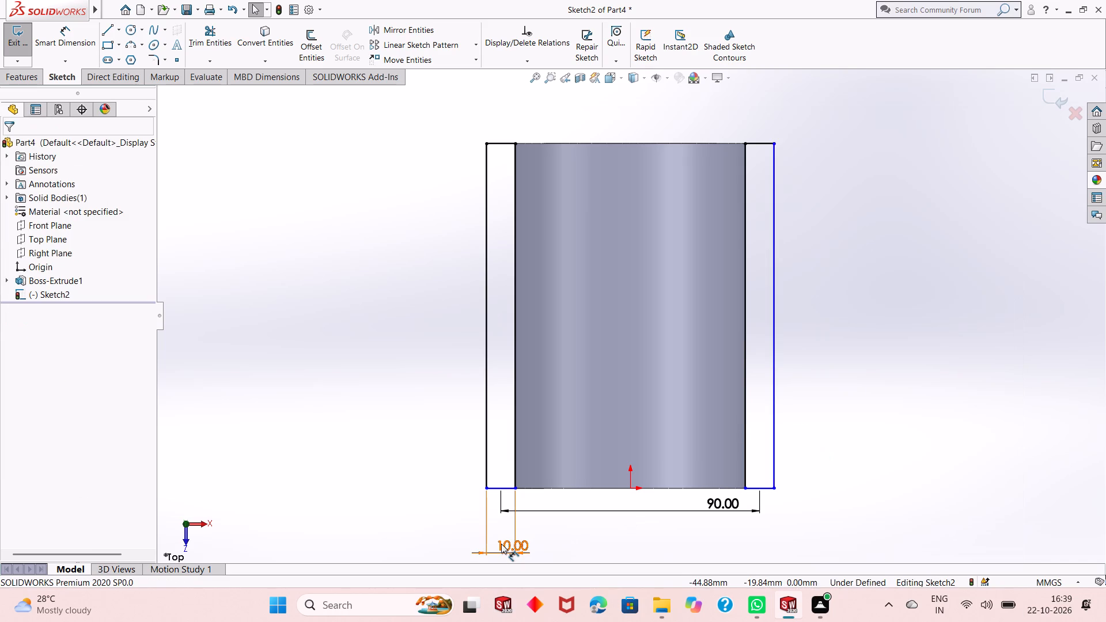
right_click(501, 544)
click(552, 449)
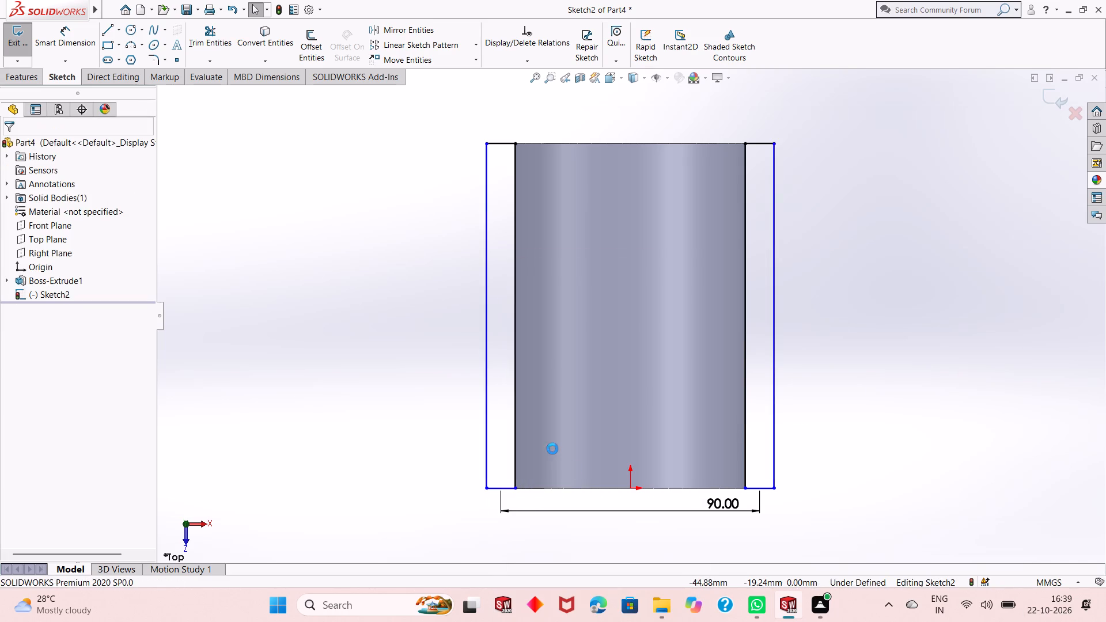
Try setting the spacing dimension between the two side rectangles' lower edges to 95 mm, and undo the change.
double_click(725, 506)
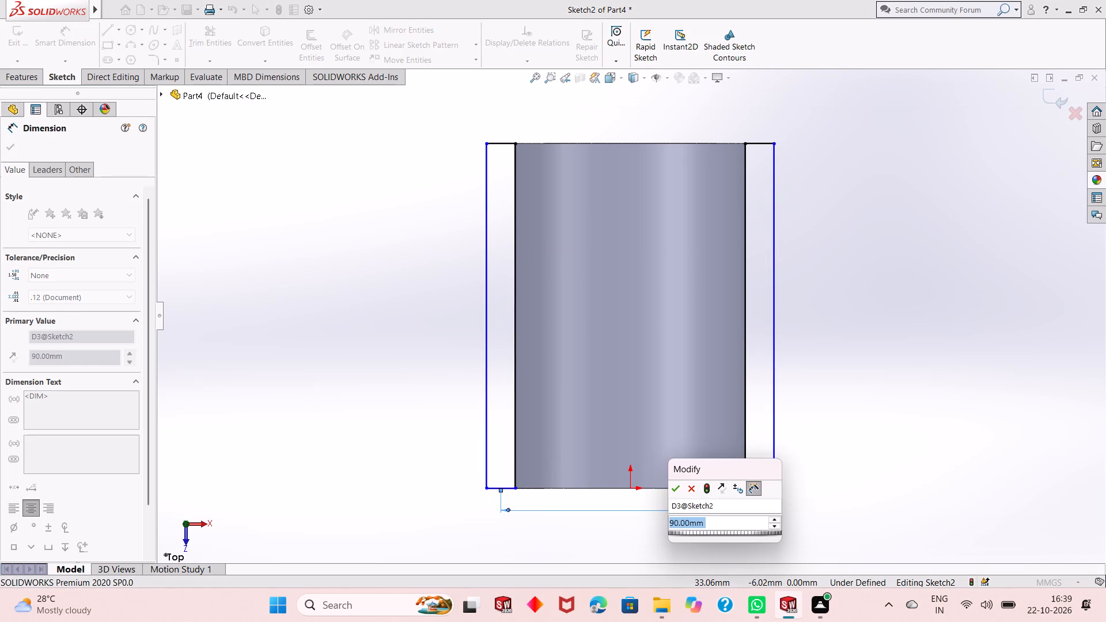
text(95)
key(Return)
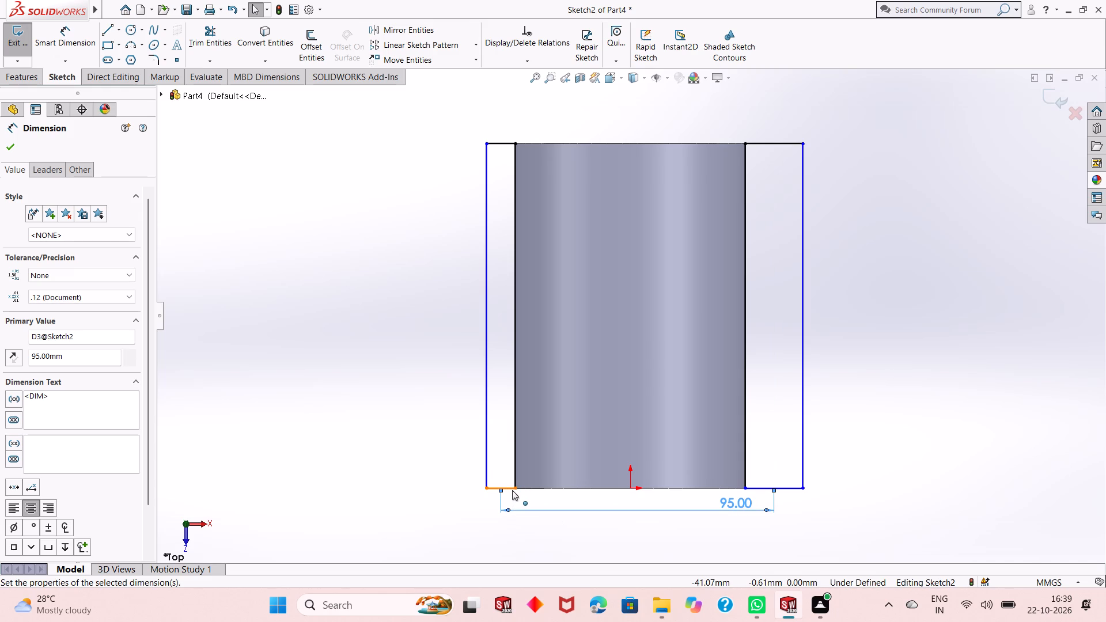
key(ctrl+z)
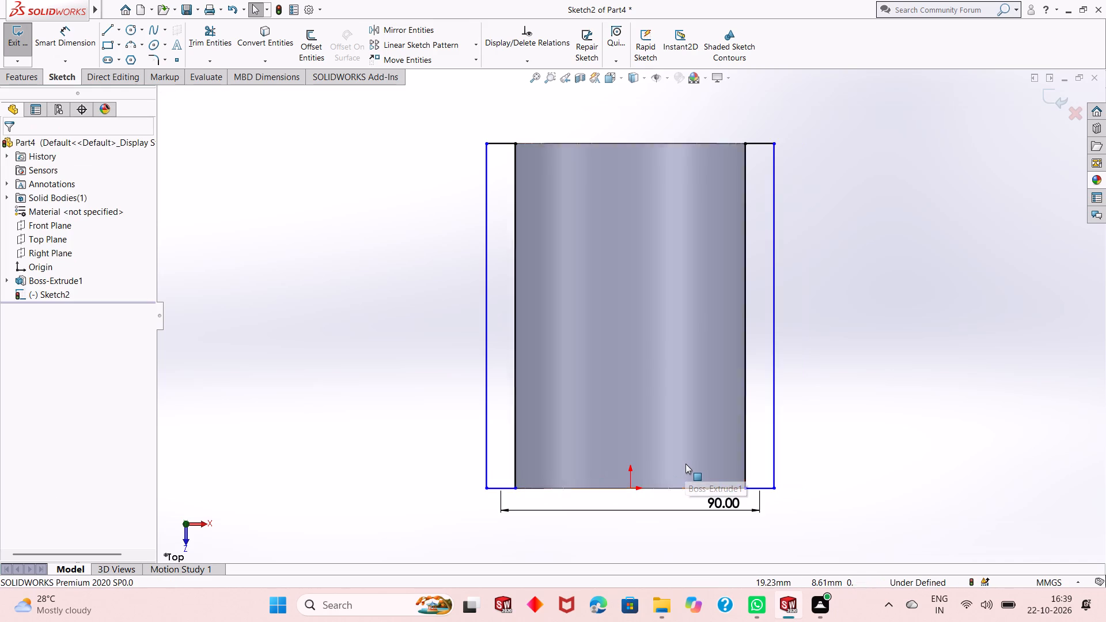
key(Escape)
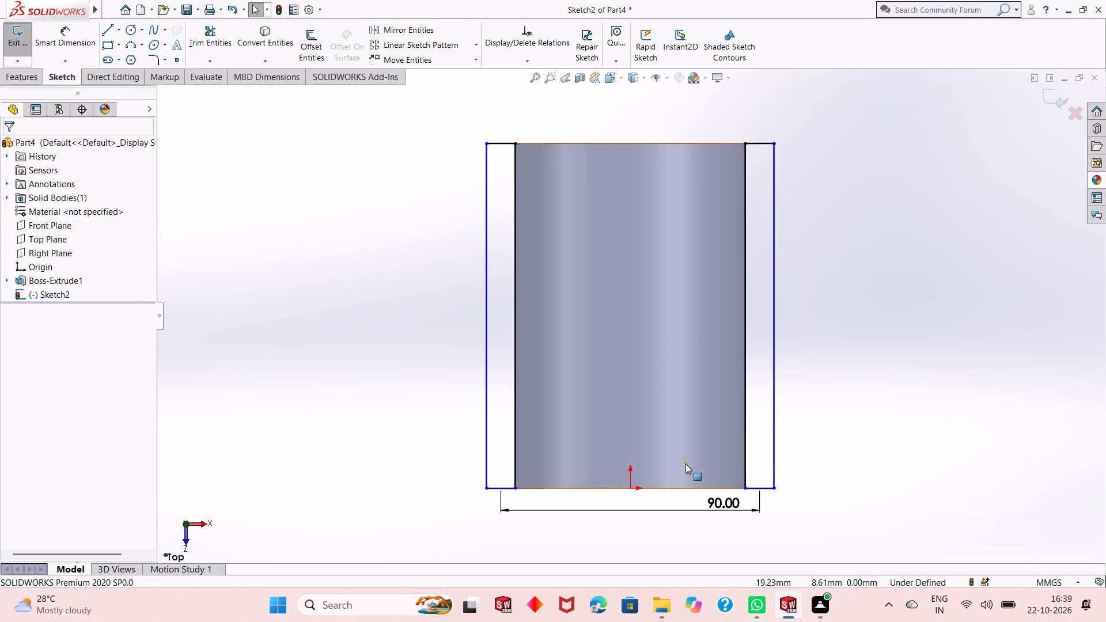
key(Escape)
Undo the sketch edits back to the two side rectangles as first drawn, without any width or spacing dimensions.
key(ctrl+z)
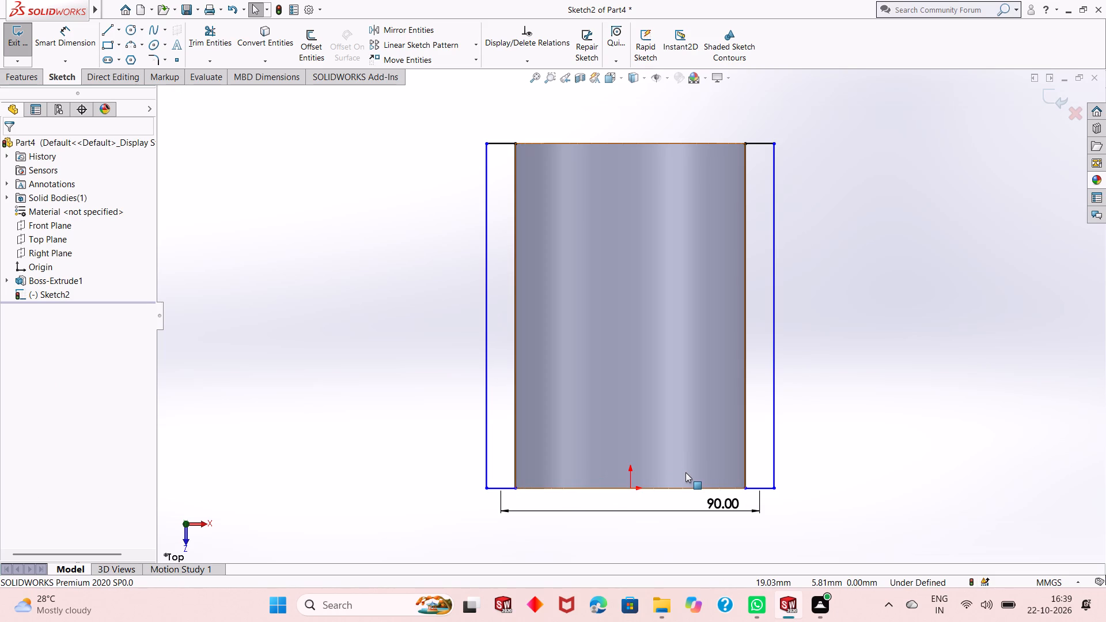
key(ctrl+z)
key(ctrl+z)
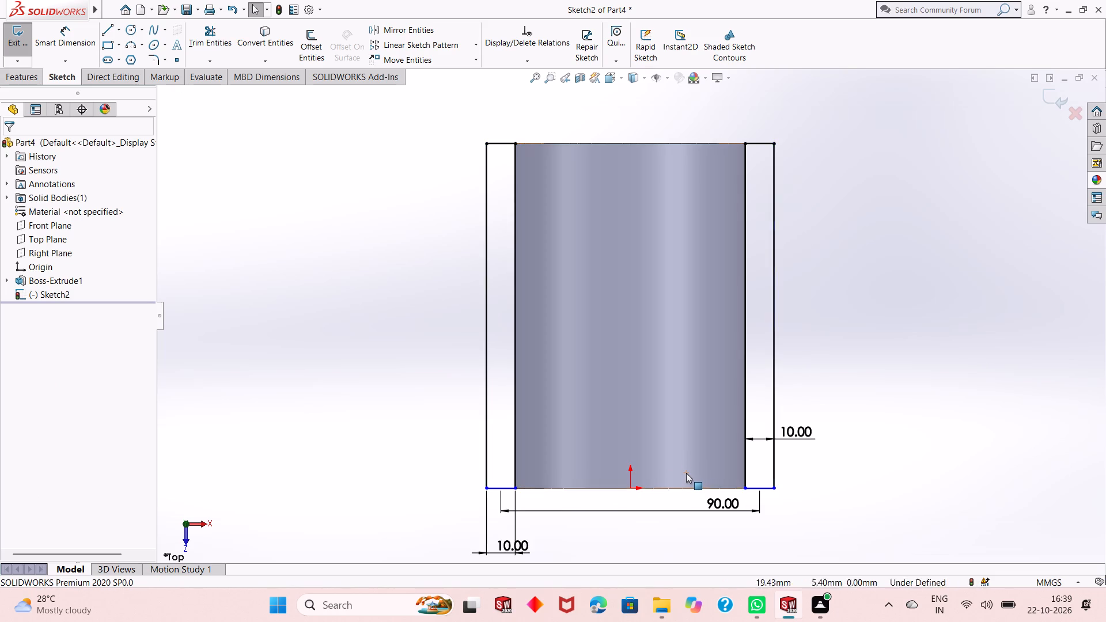
key(ctrl+z)
key(ctrl+z)
key(ctrl+z)
key(ctrl+z)
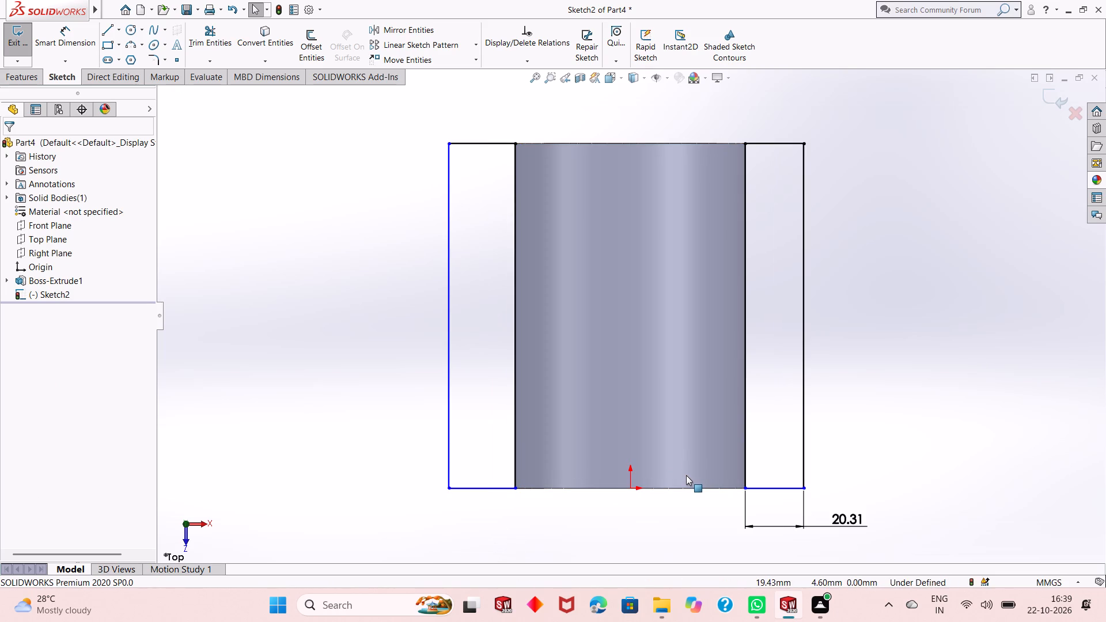
key(ctrl+z)
key(ctrl+z)
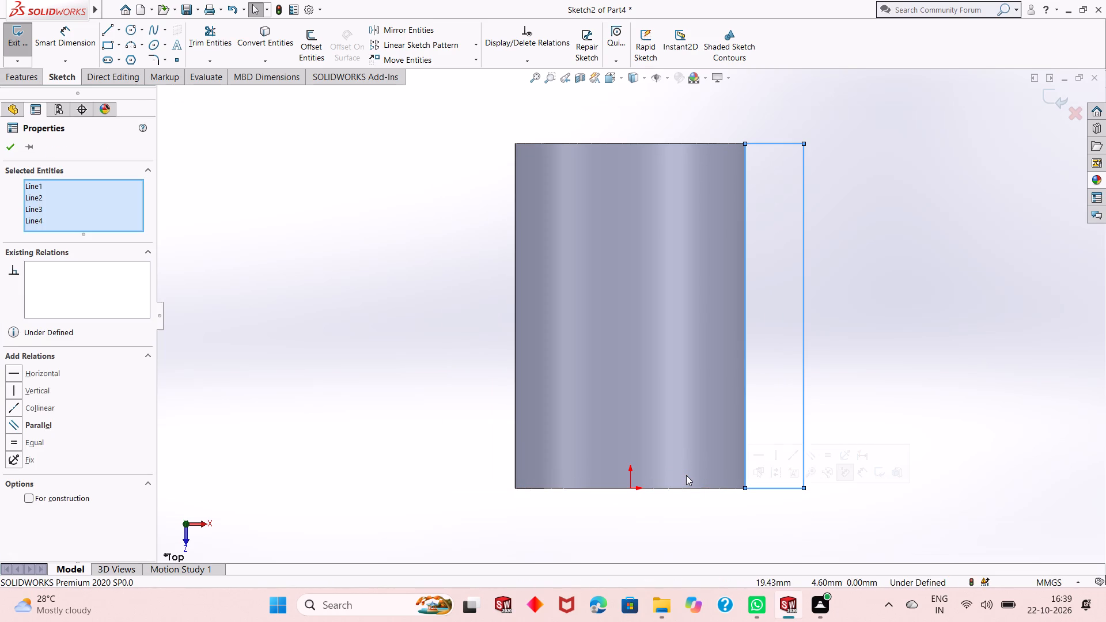
key(ctrl+y)
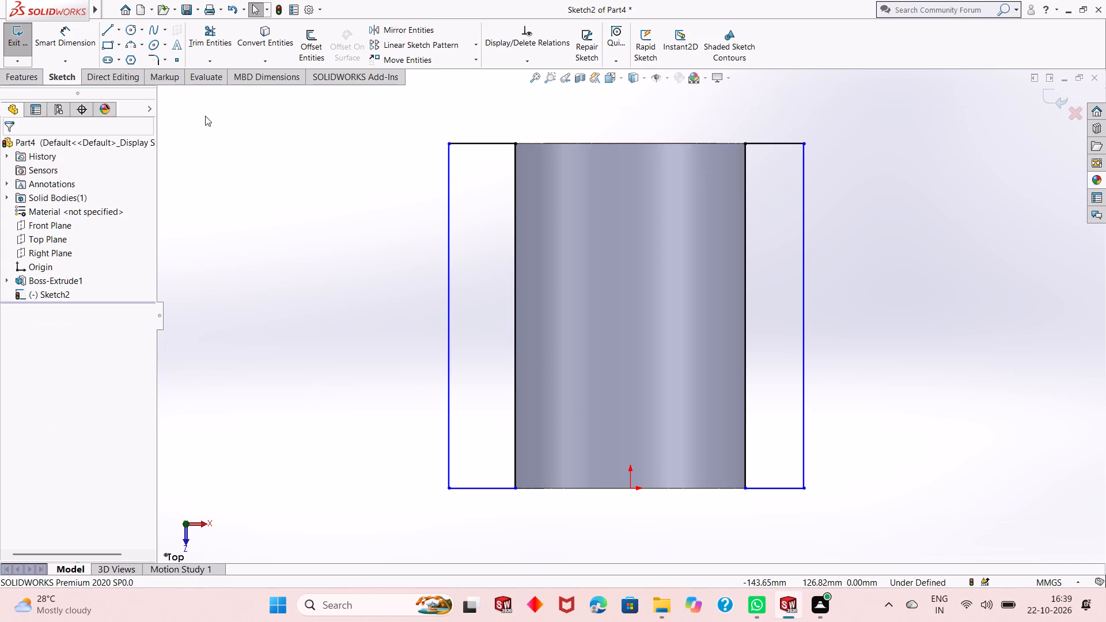
key(Escape)
Draw a vertical construction centerline about 19 mm long from the origin up along the middle of the body.
click(118, 34)
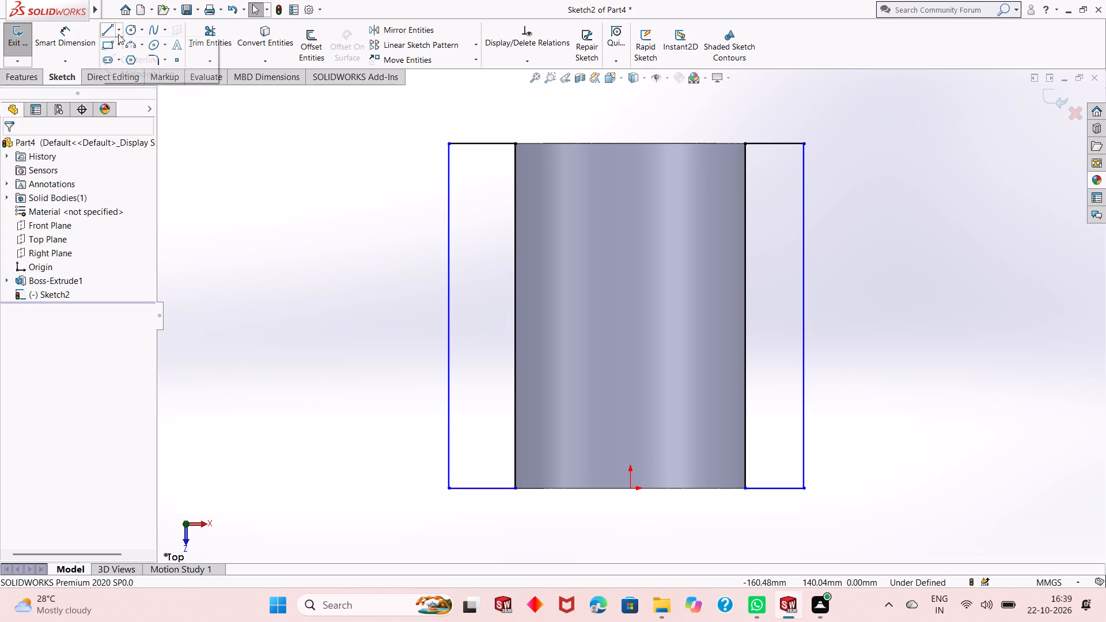
click(131, 62)
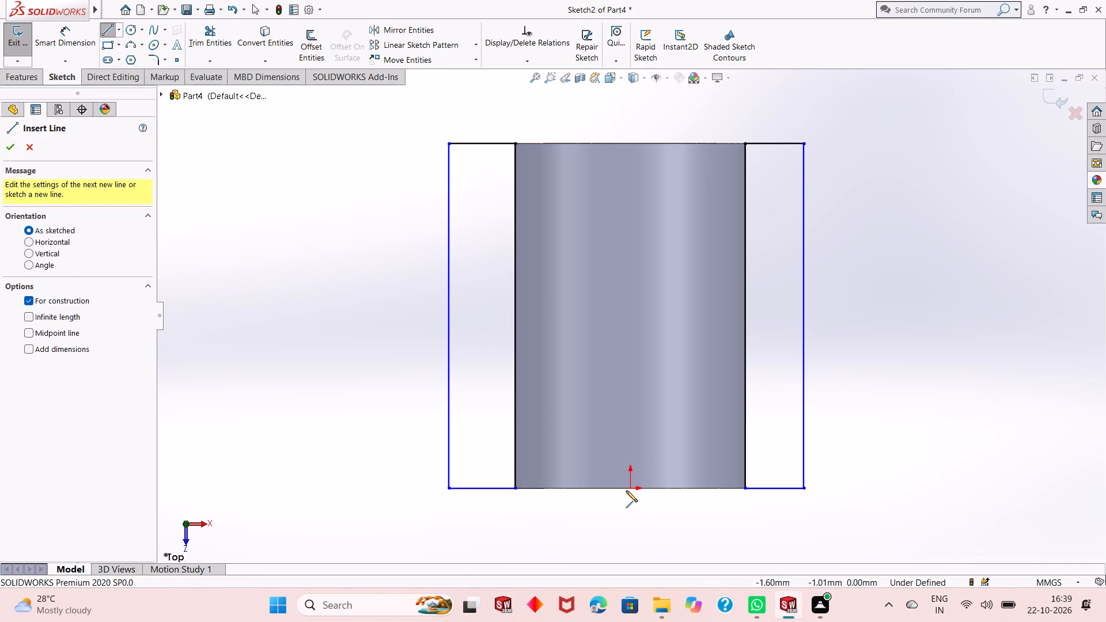
click(628, 490)
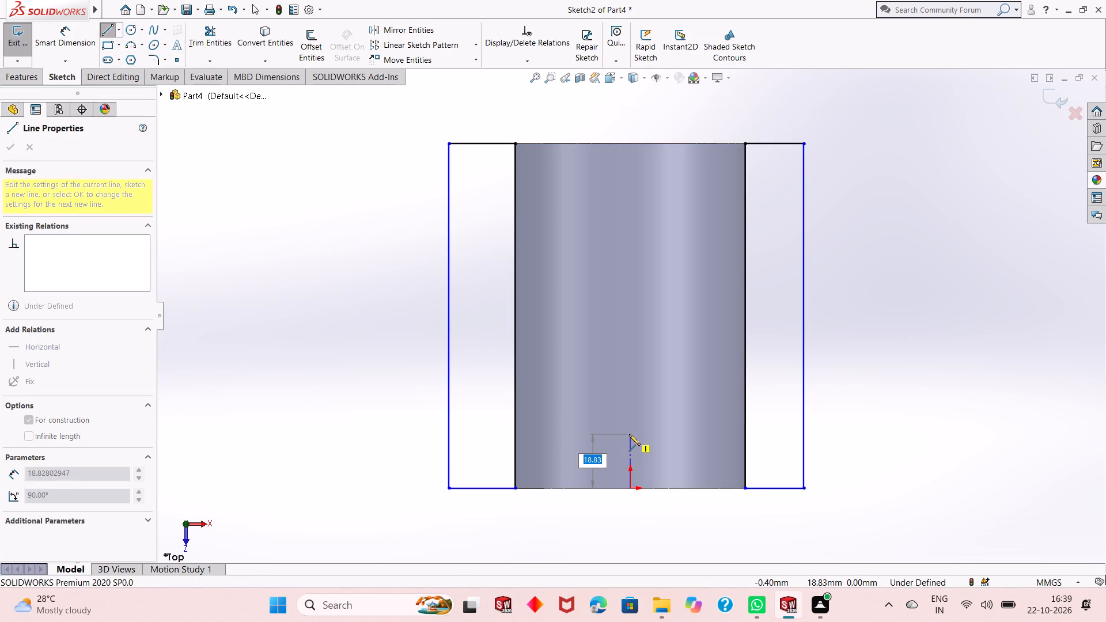
click(629, 434)
right_click(629, 434)
click(643, 444)
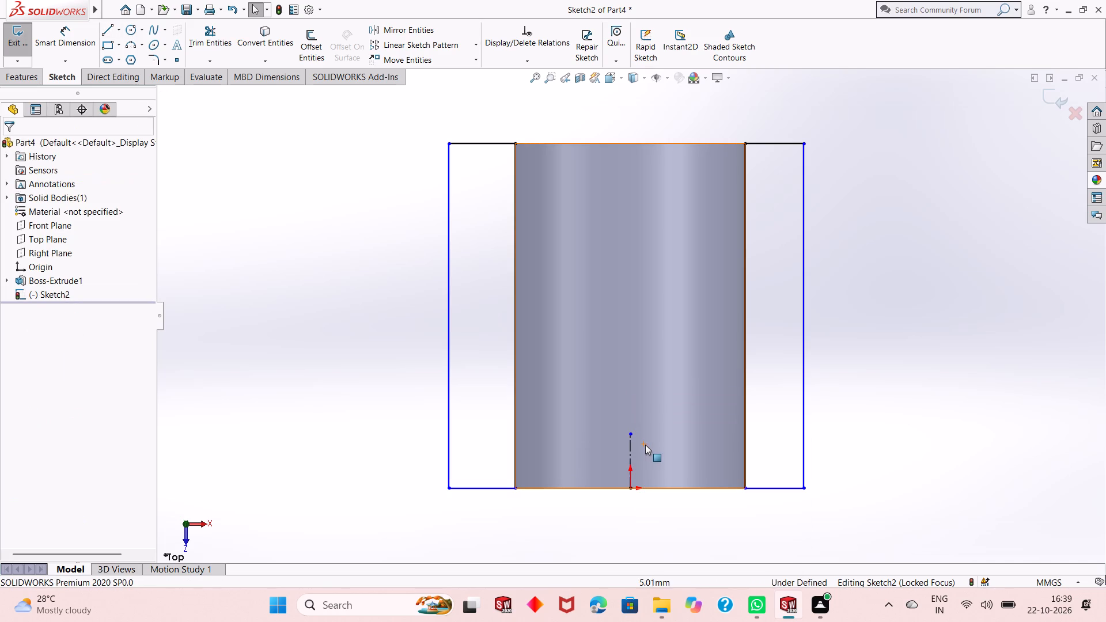
Make the outer long edges of the left and right rectangles symmetric about the vertical centerline.
click(632, 452)
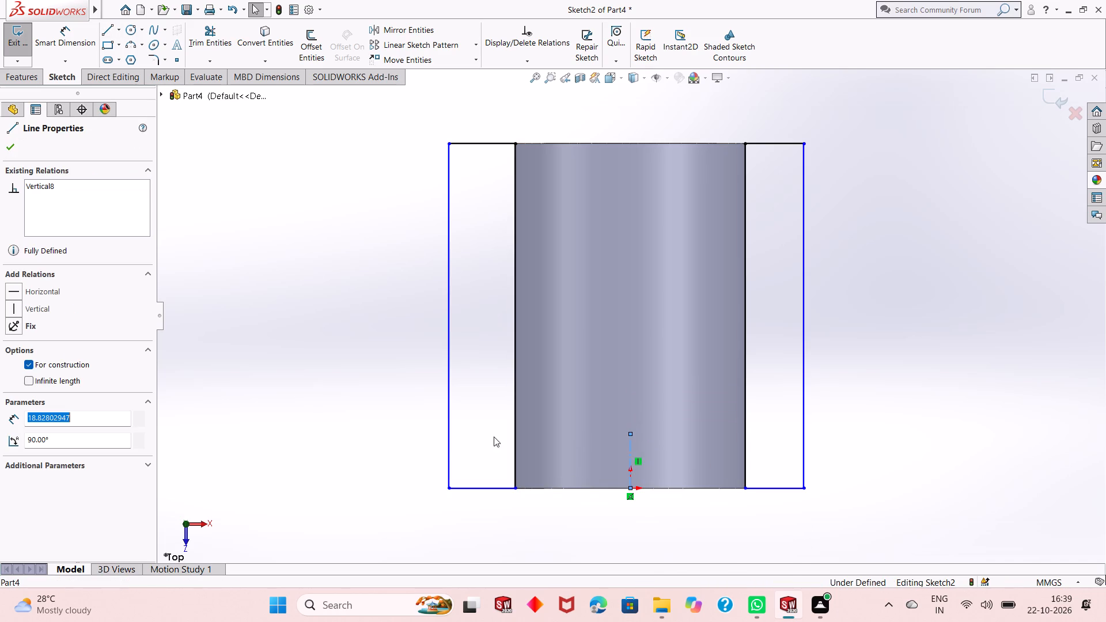
ctrl+click(449, 418)
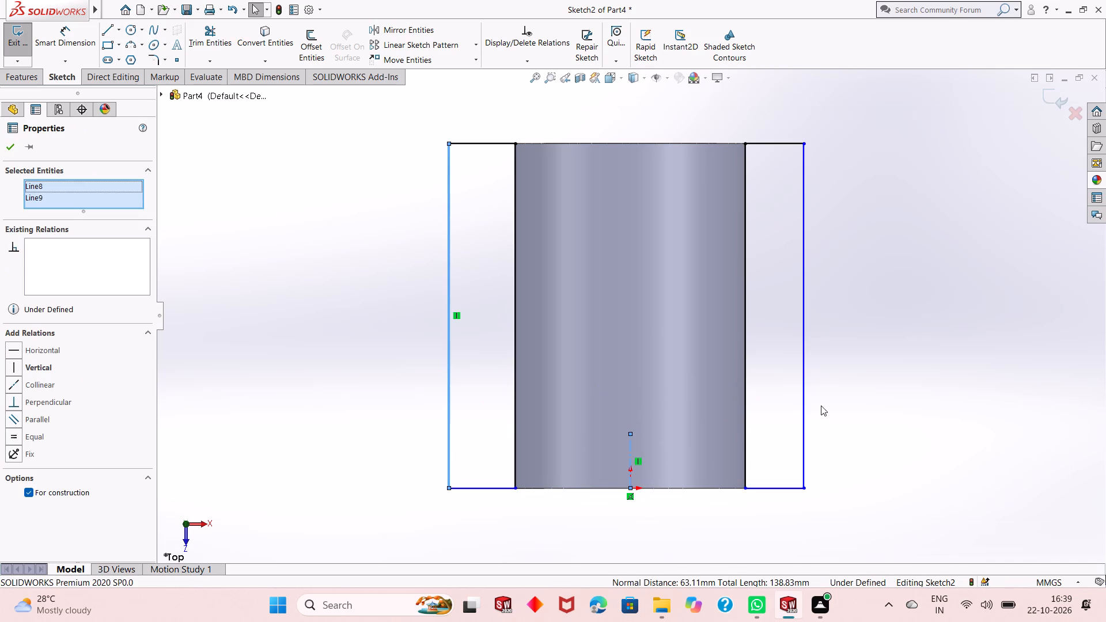
ctrl+click(806, 427)
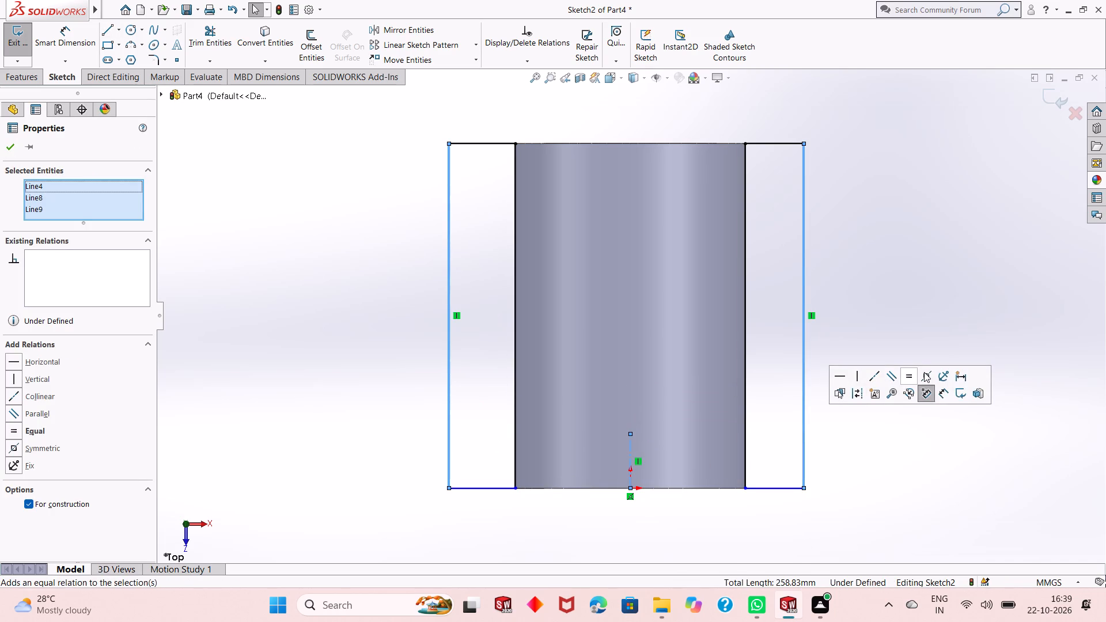
click(924, 372)
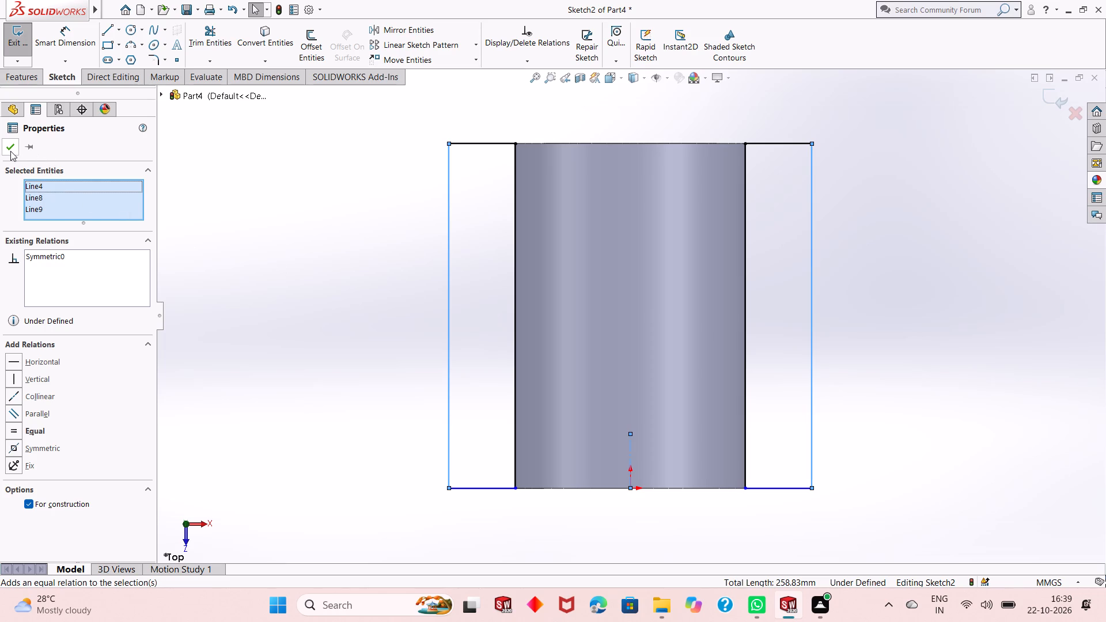
click(10, 151)
Dimension the distance between the midpoints of the left and right rectangles' lower edges to 95 mm.
click(60, 40)
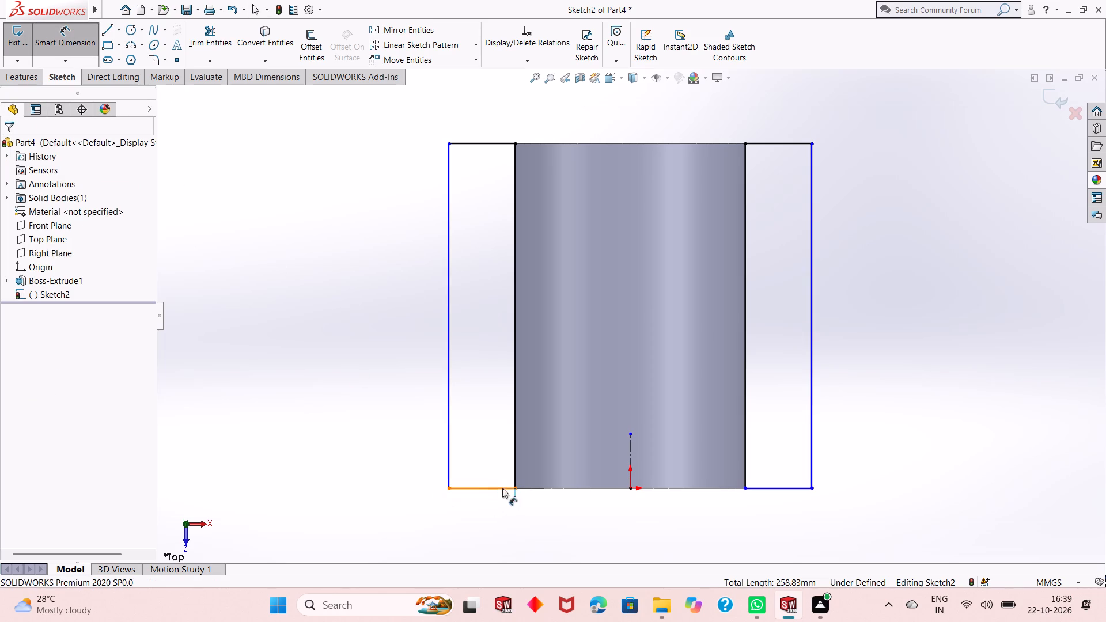
click(480, 487)
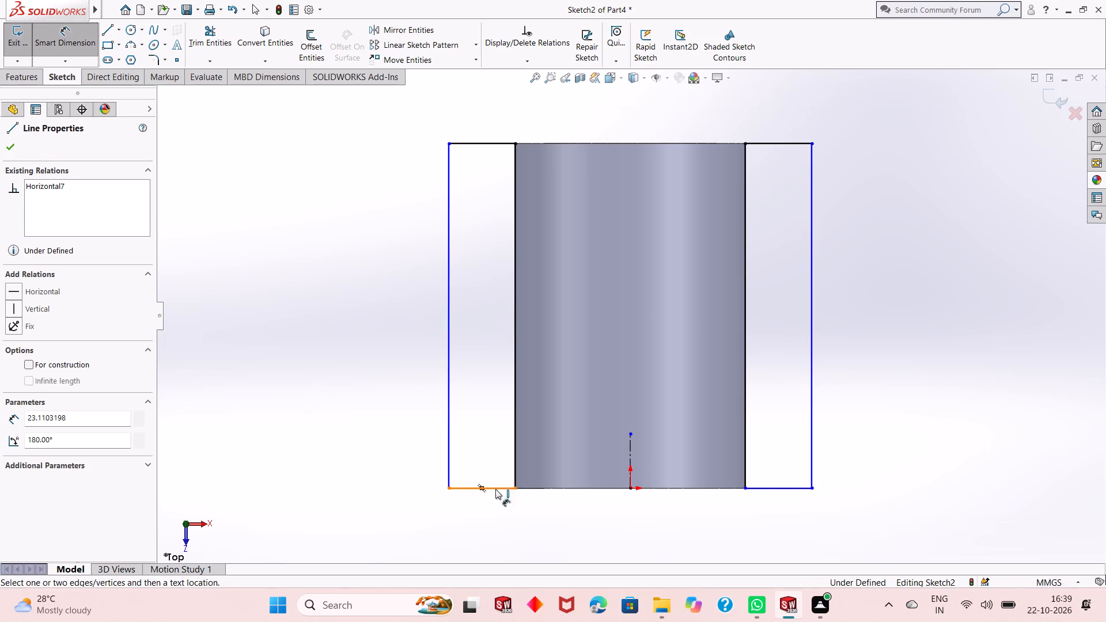
click(778, 488)
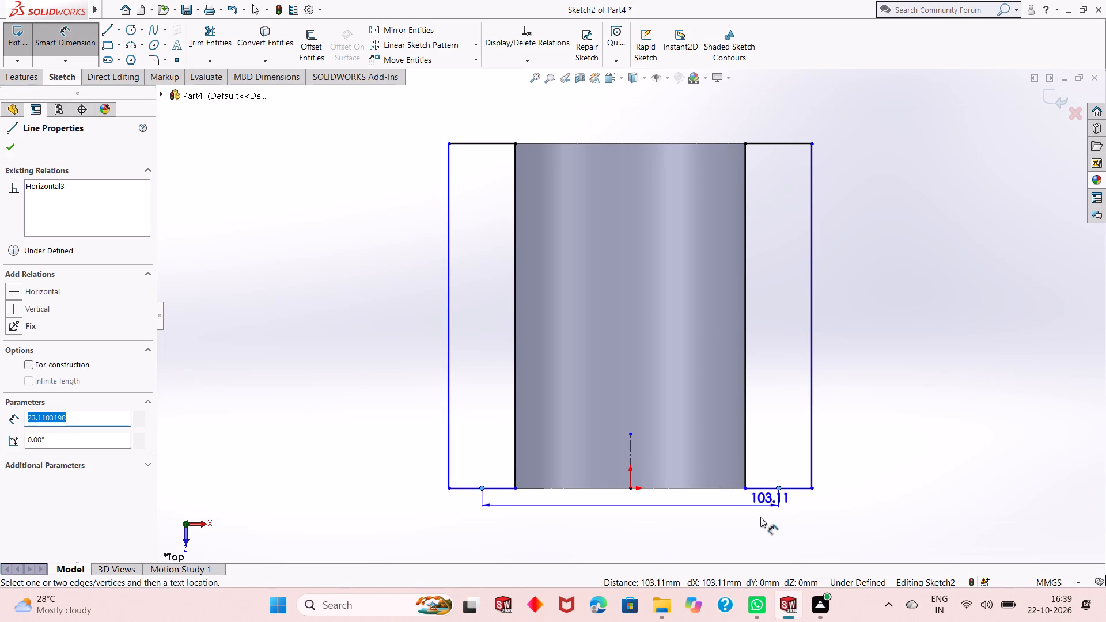
click(706, 525)
text(95)
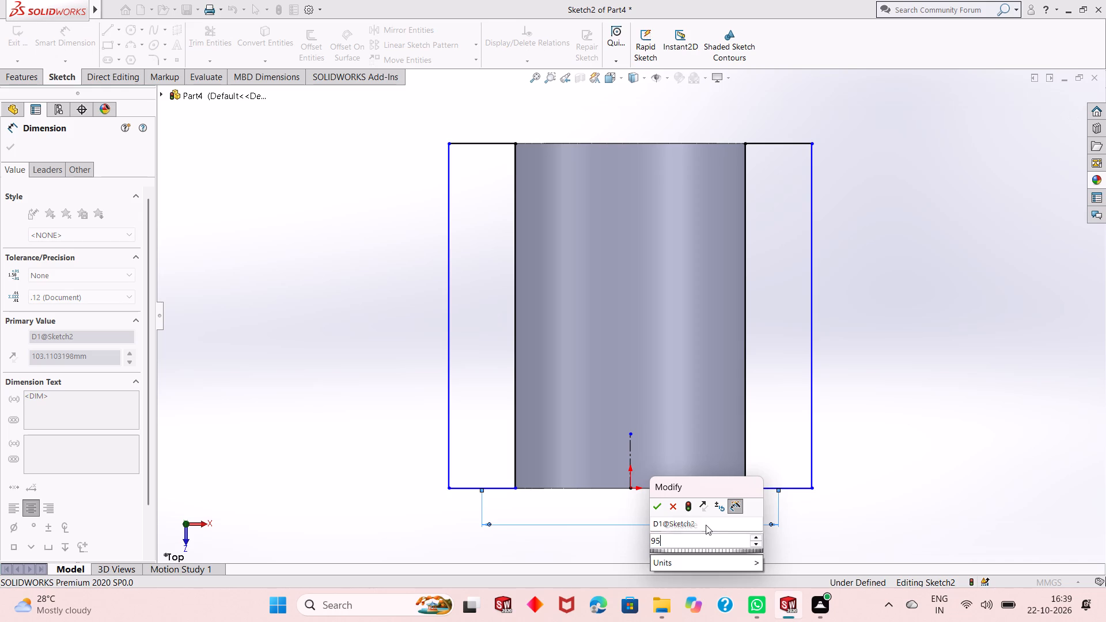
key(Return)
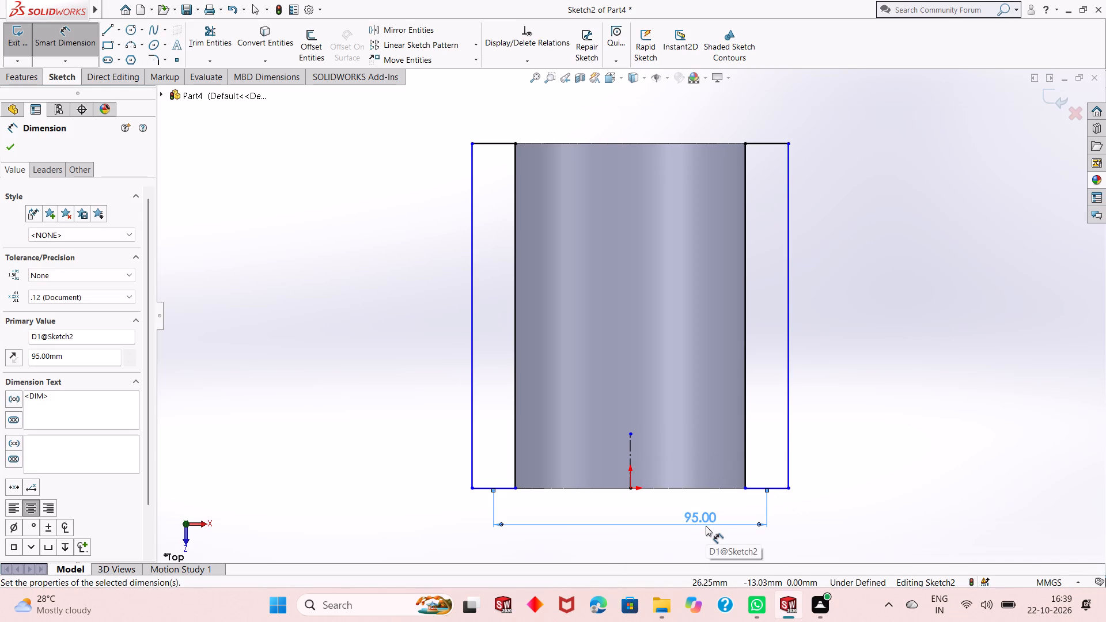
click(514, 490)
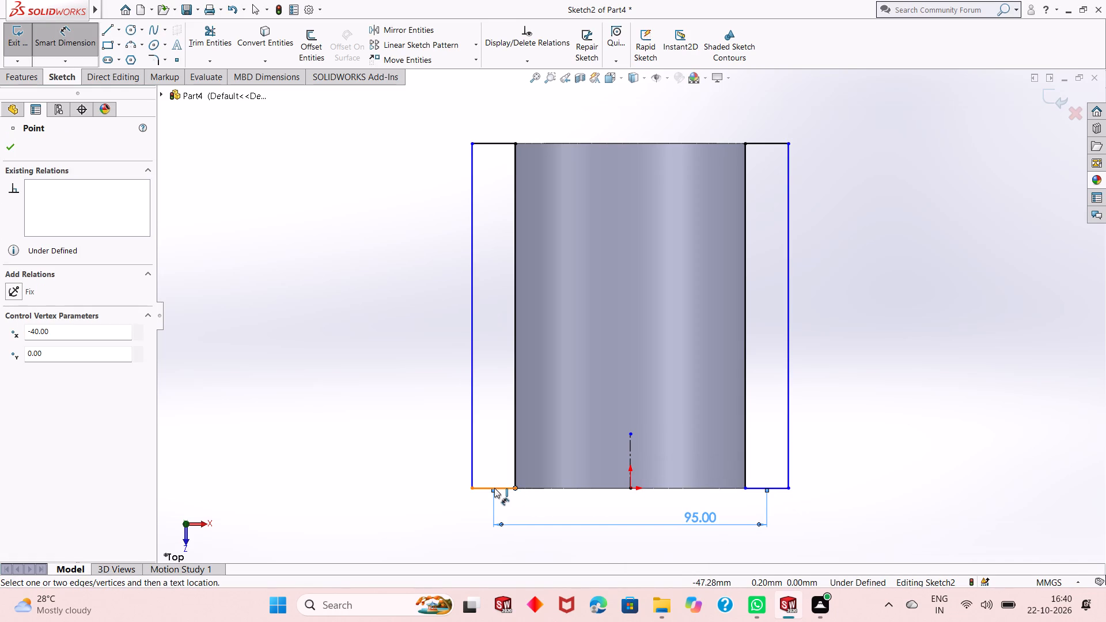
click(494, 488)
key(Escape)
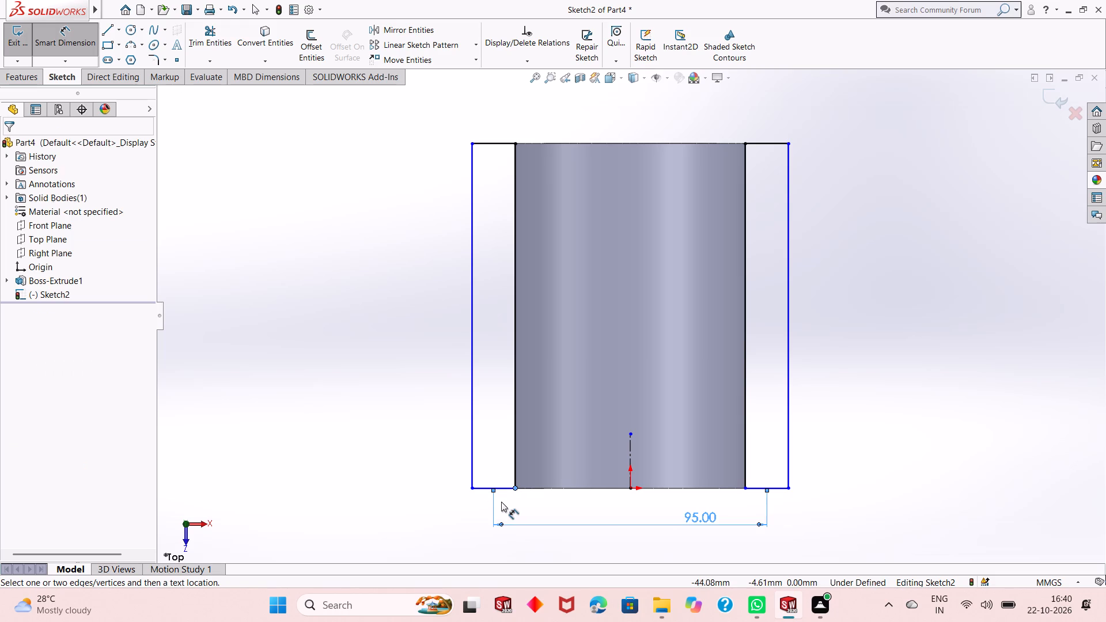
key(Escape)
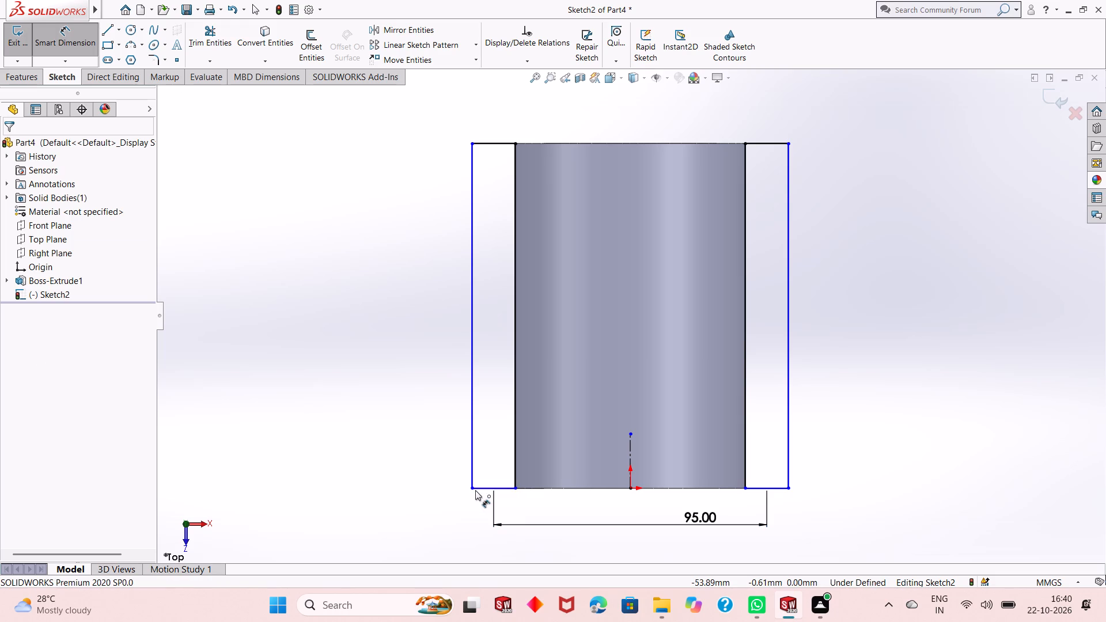
Dimension the distance from the left rectangle's outer lower corner to its lower edge's midpoint at 7.5 mm.
click(475, 490)
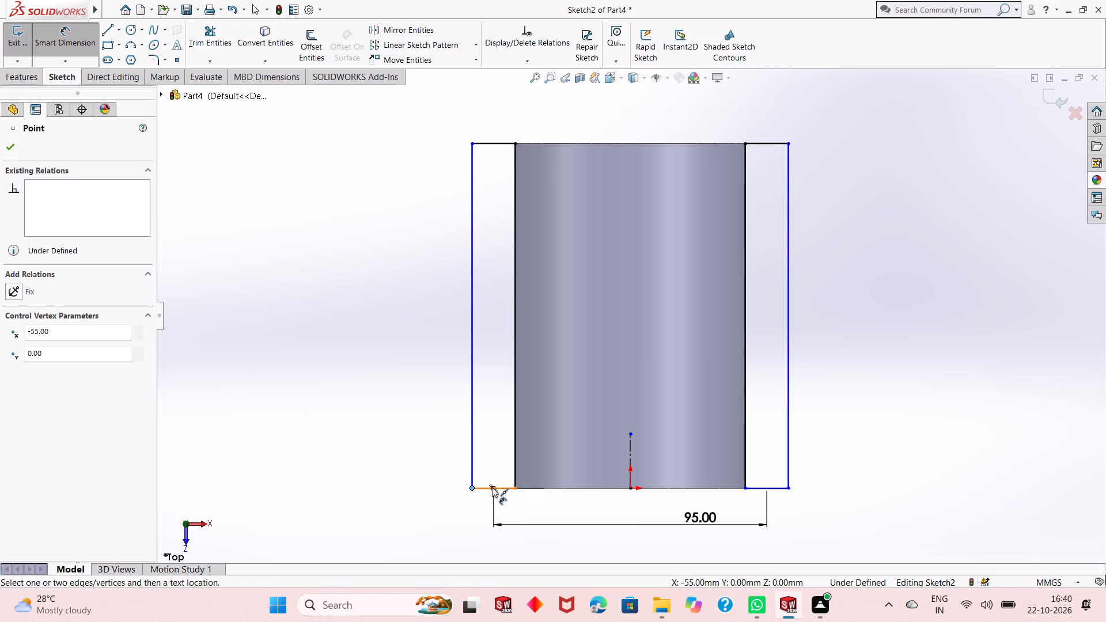
click(495, 487)
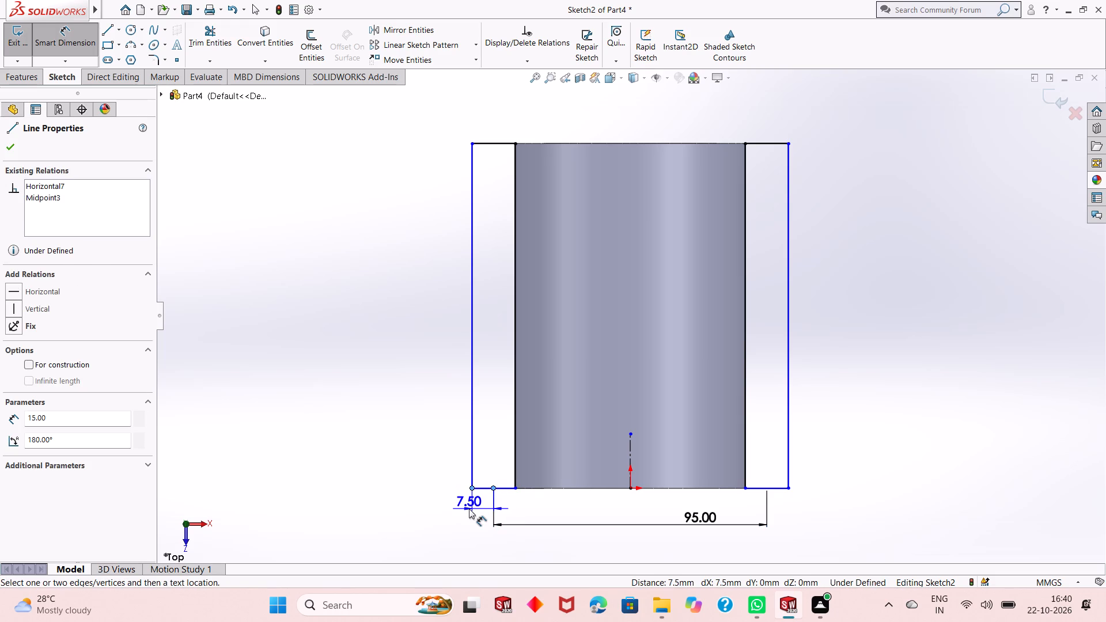
click(469, 509)
click(419, 494)
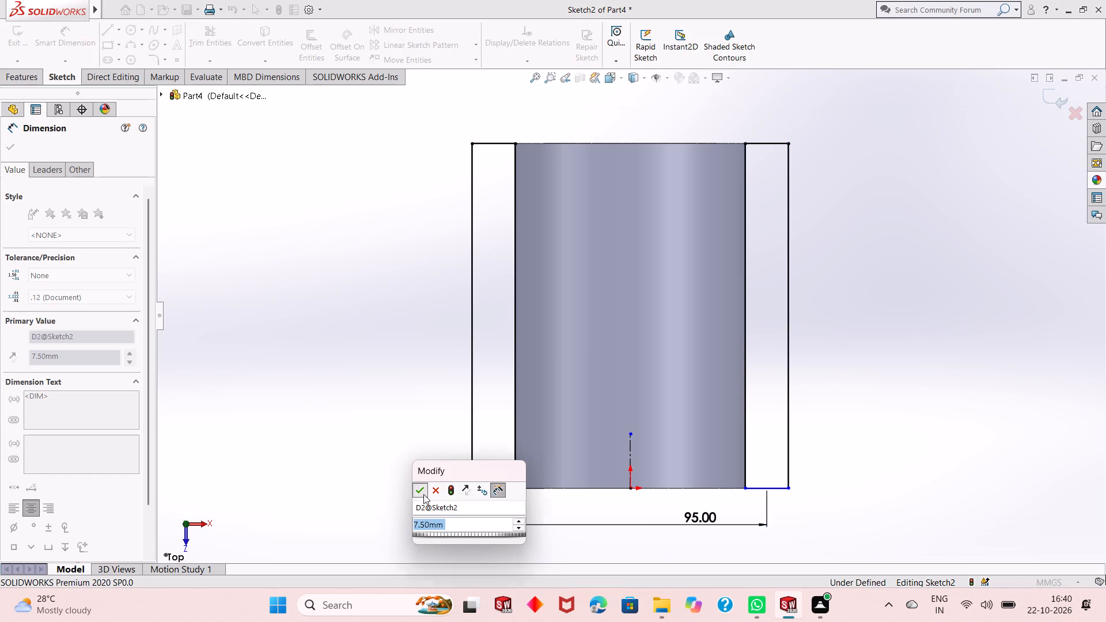
key(Escape)
key(Escape)
key(Escape)
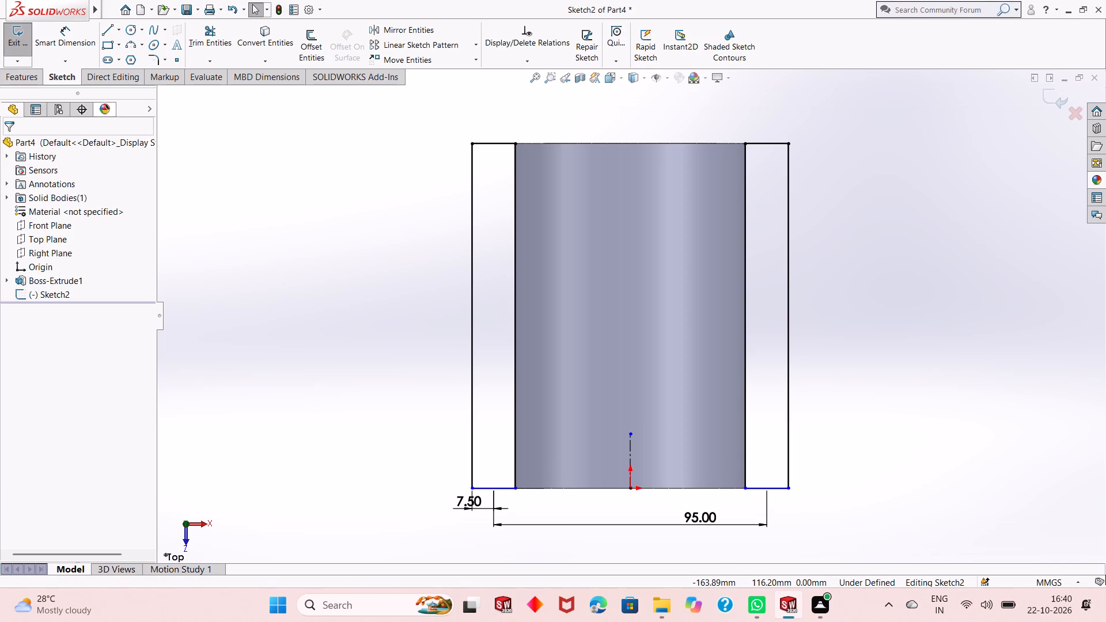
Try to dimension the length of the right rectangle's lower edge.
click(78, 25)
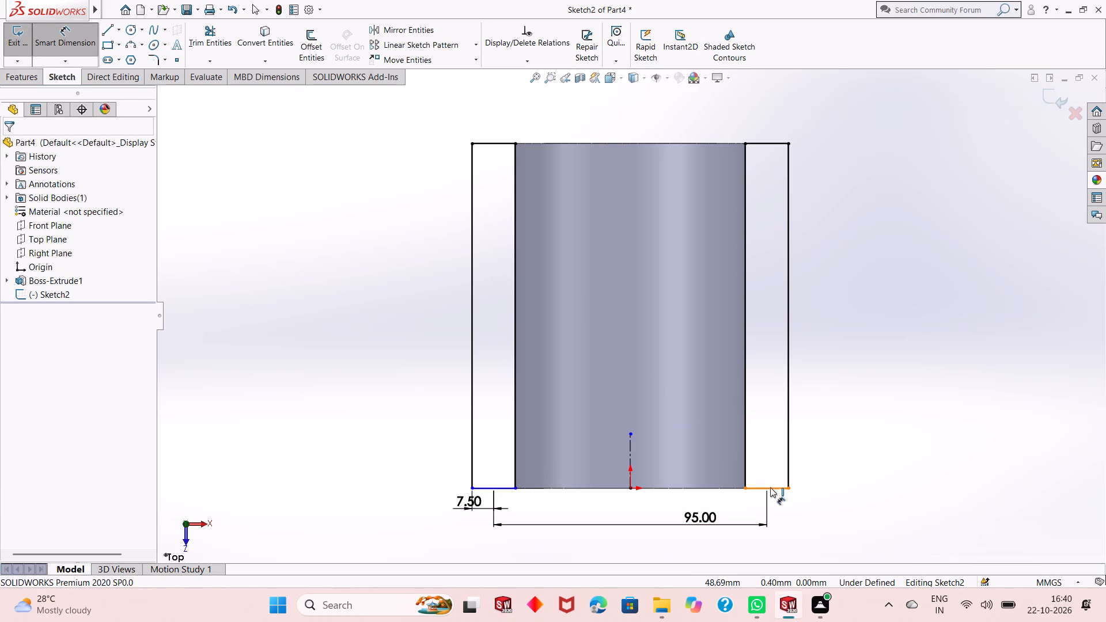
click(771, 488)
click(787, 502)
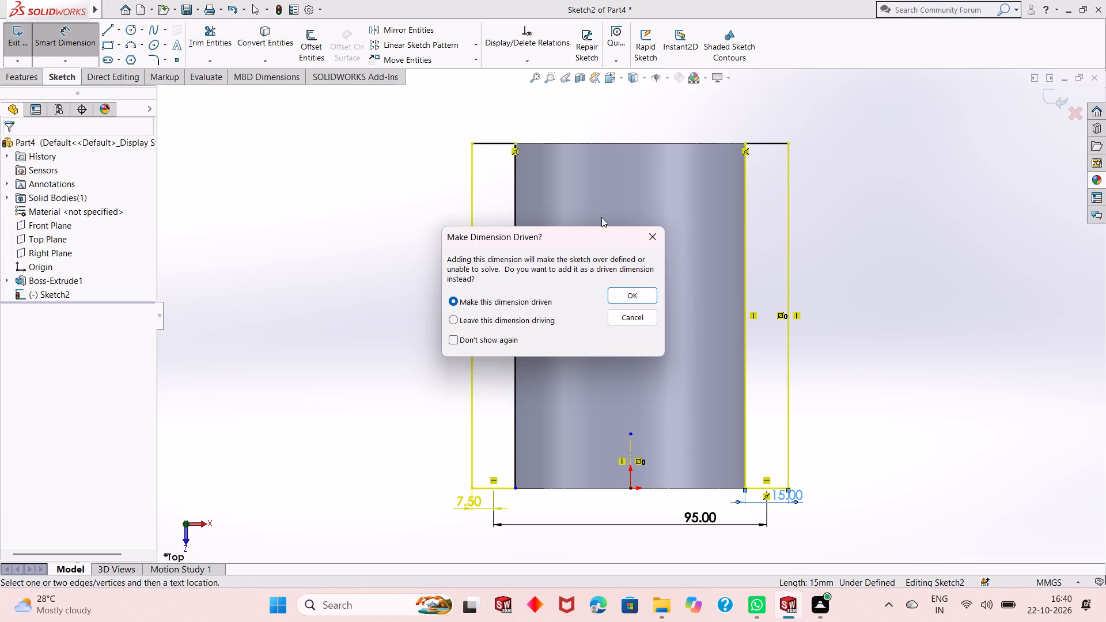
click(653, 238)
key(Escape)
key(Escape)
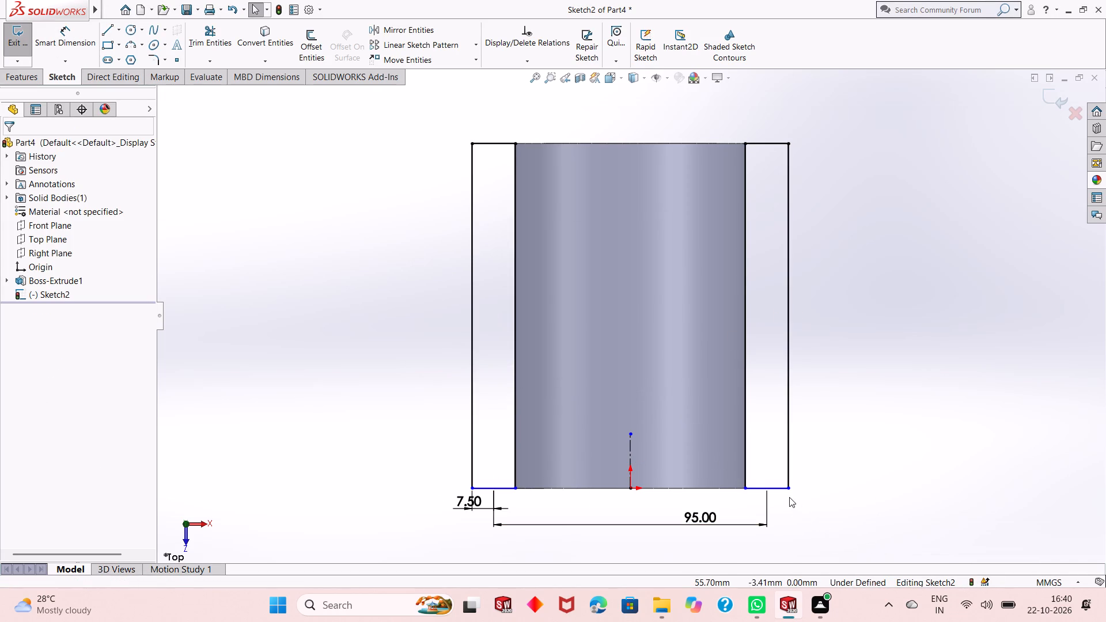
Dimension the right rectangle's outer long edge at 120 mm.
scroll(774, 487, up, 1)
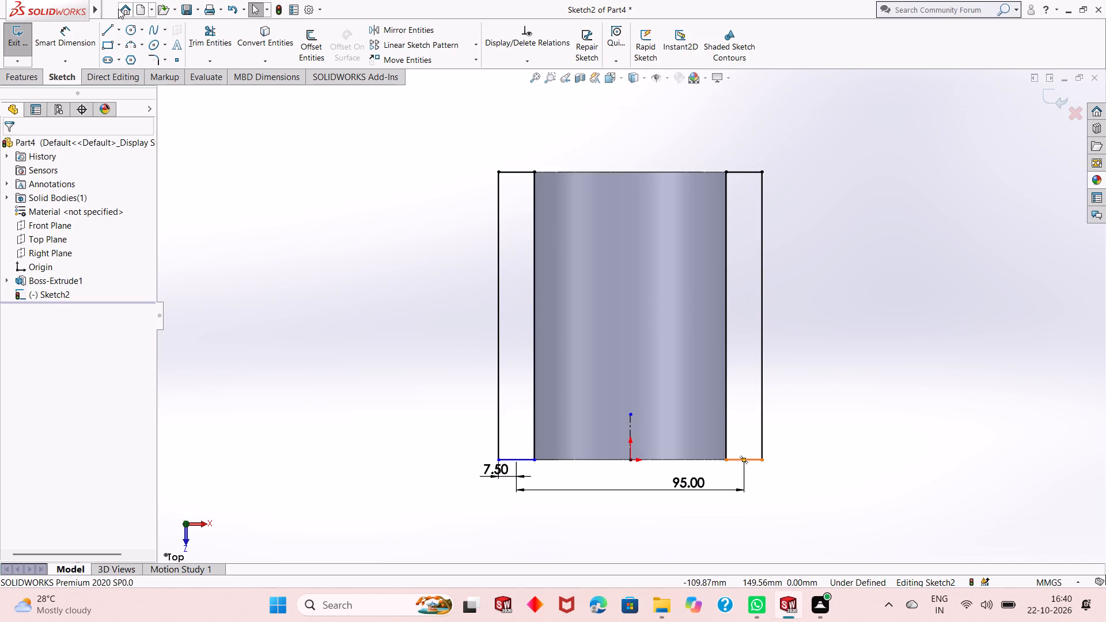
click(69, 42)
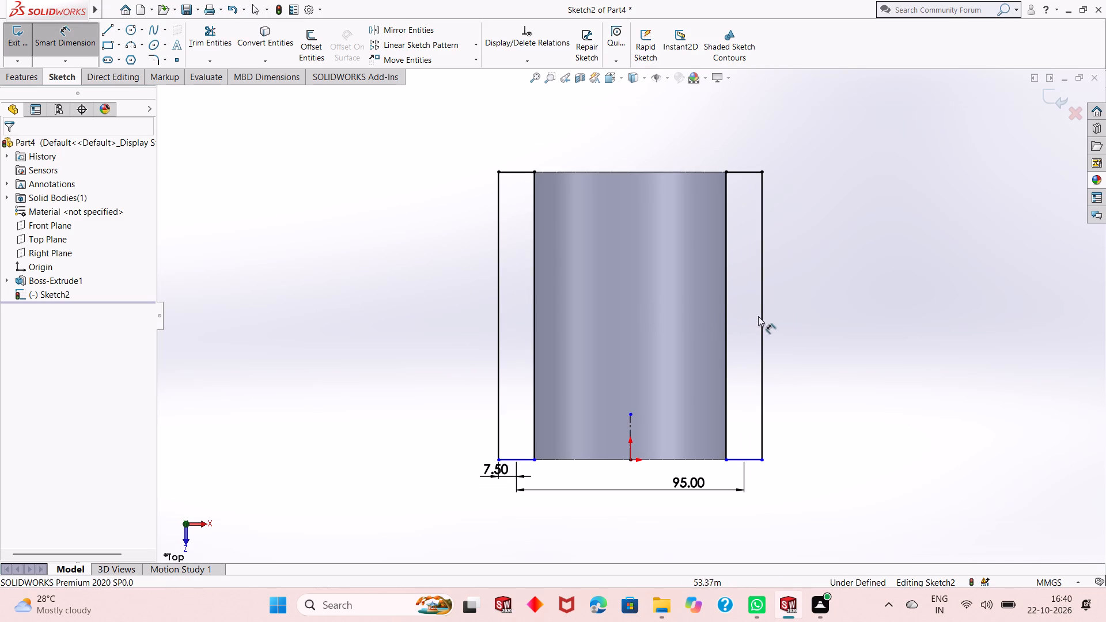
click(761, 321)
click(814, 319)
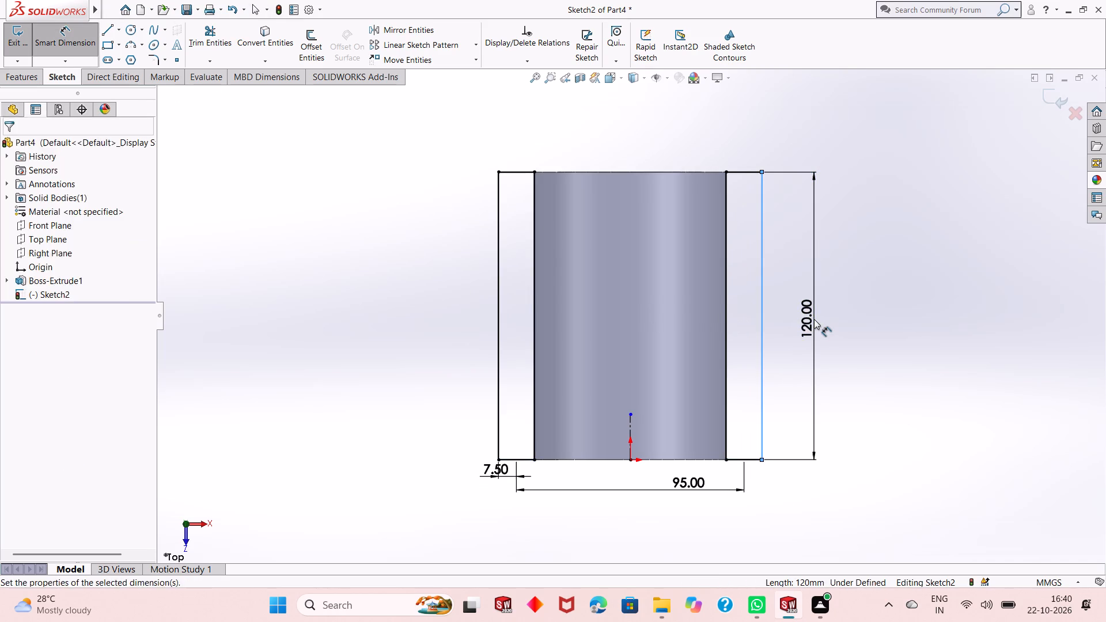
click(759, 302)
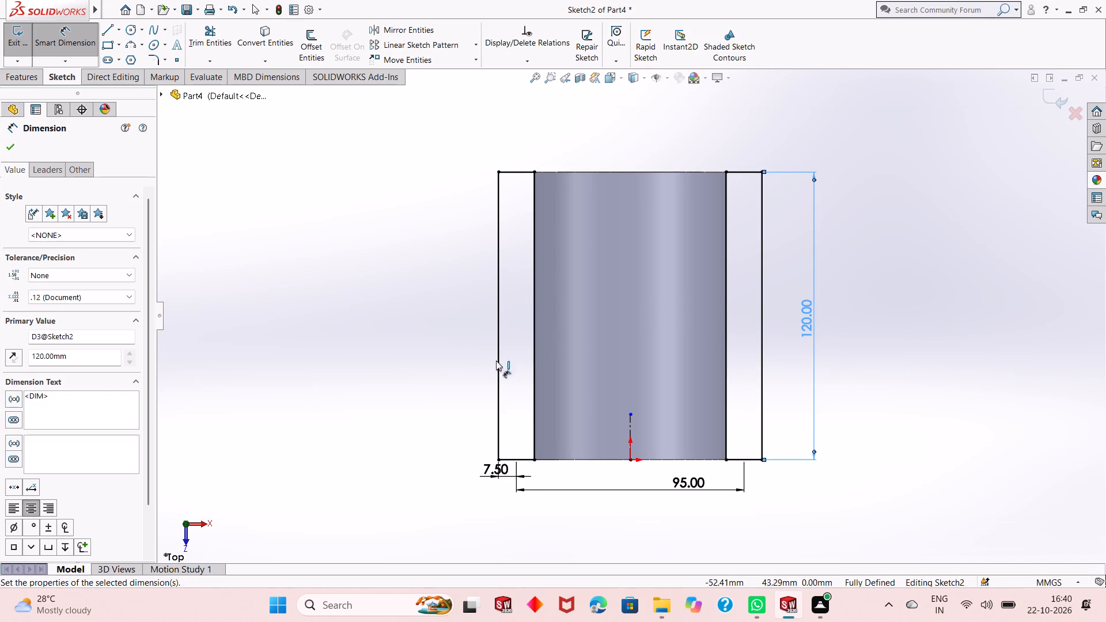
right_click(291, 301)
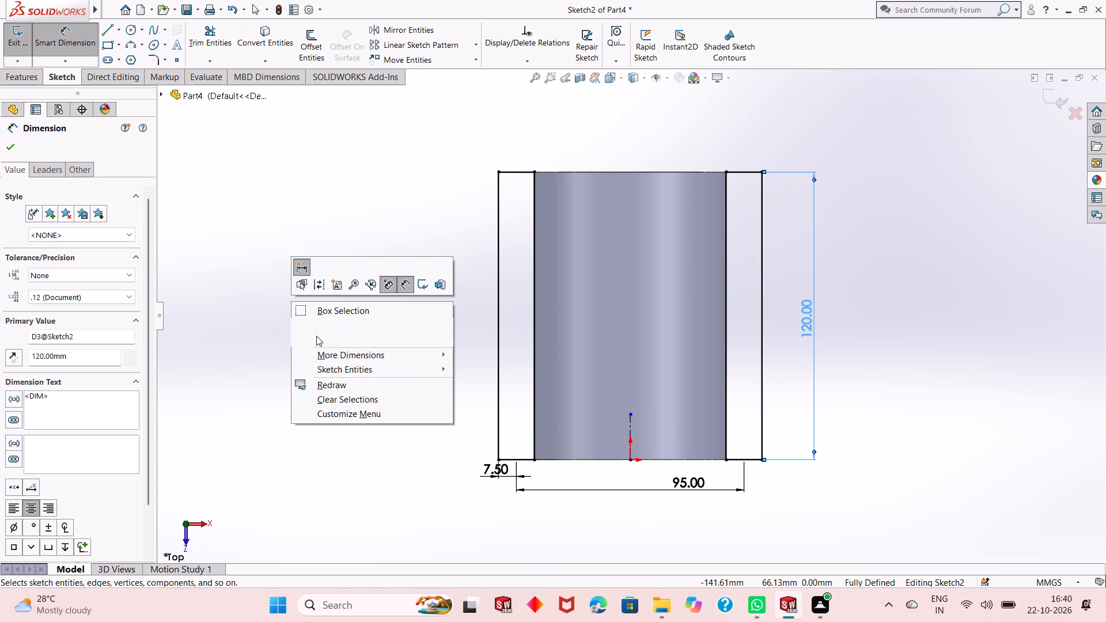
click(316, 336)
key(Escape)
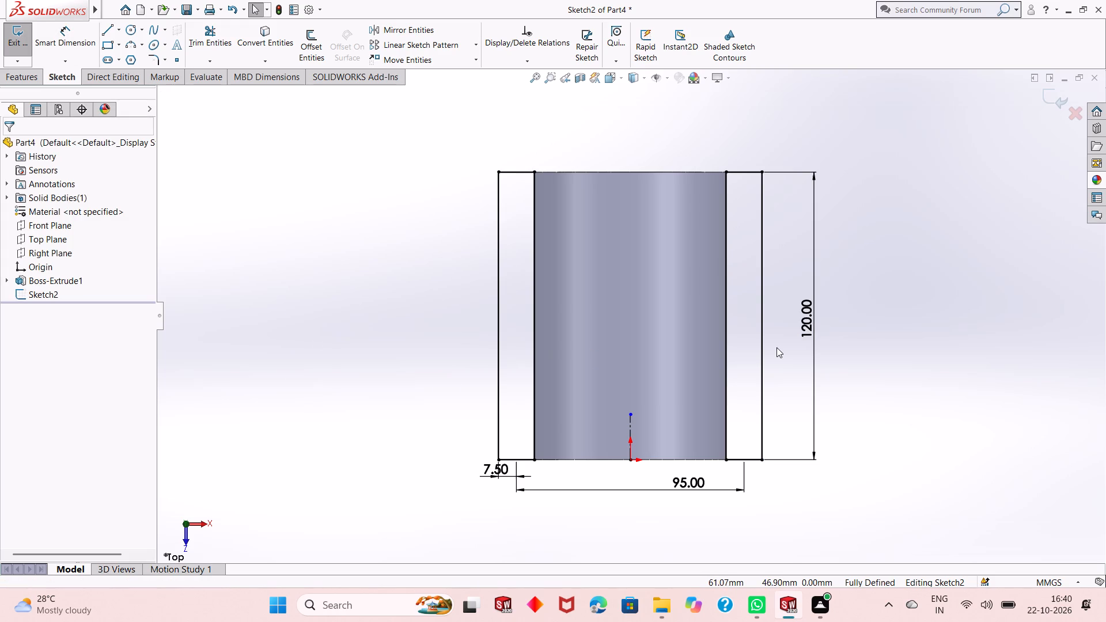
key(Escape)
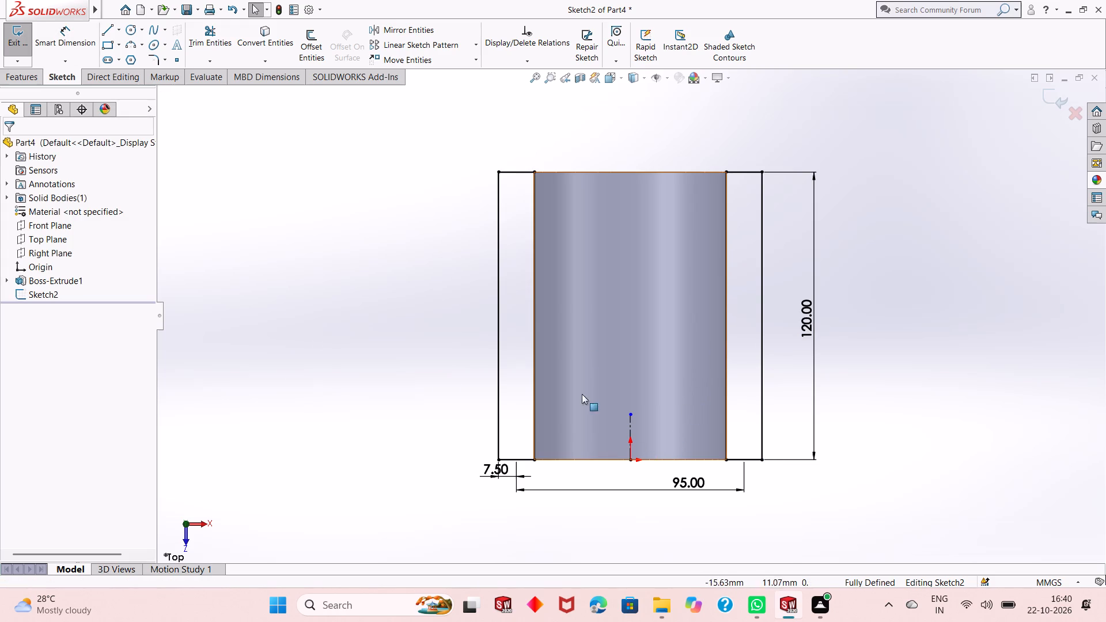
Extrude both side rectangles as a blind boss 10 mm downward in the reversed direction, merged with the arch.
click(17, 75)
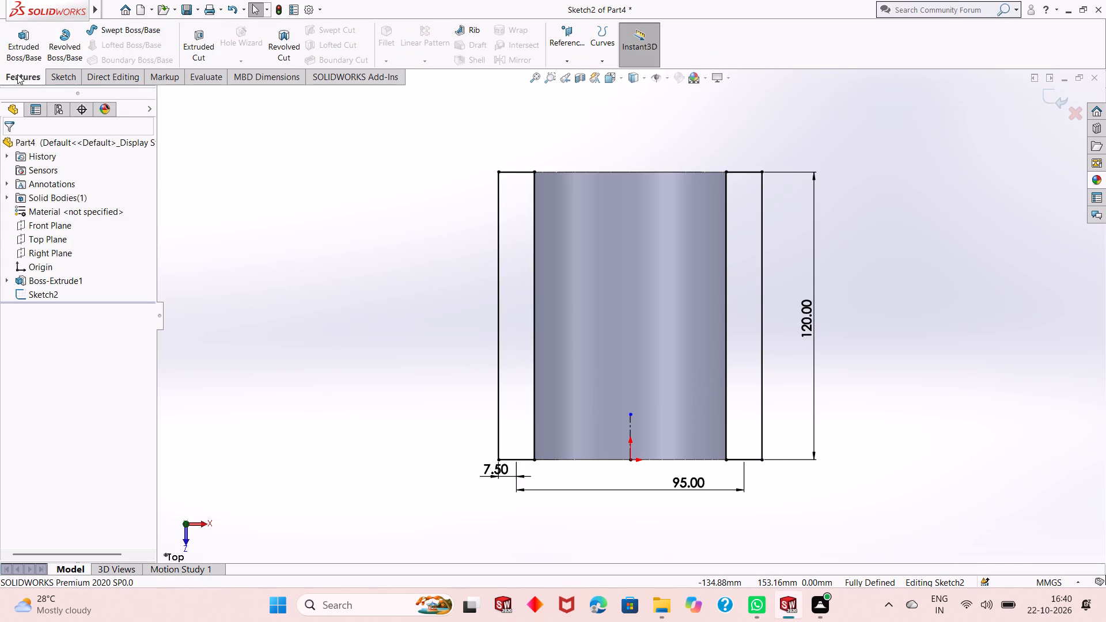
click(20, 56)
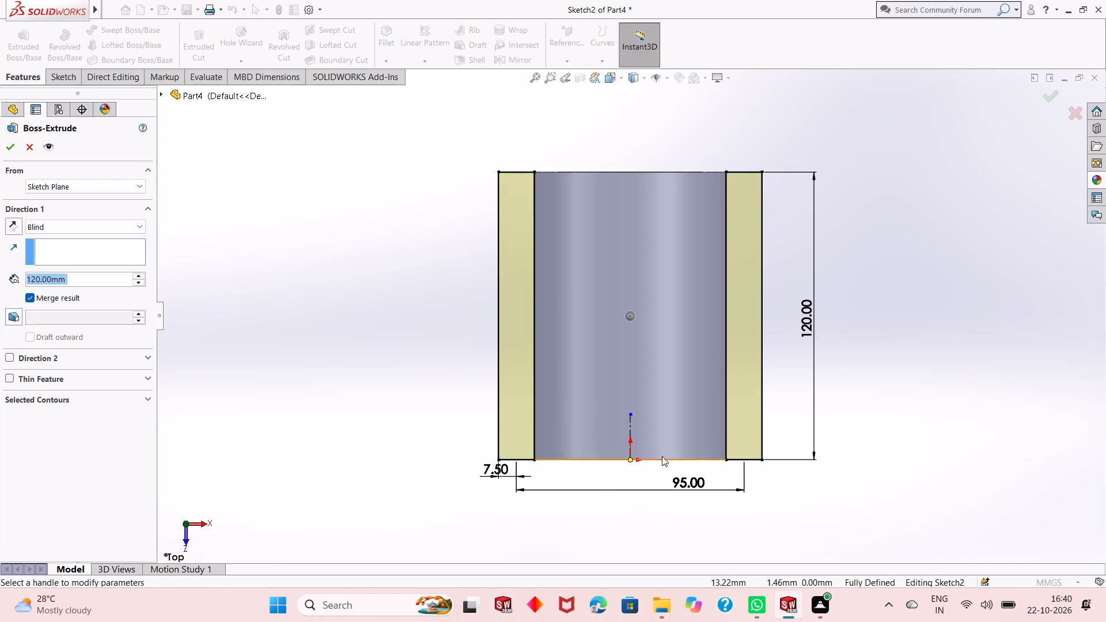
middle_drag(721, 508, 729, 433)
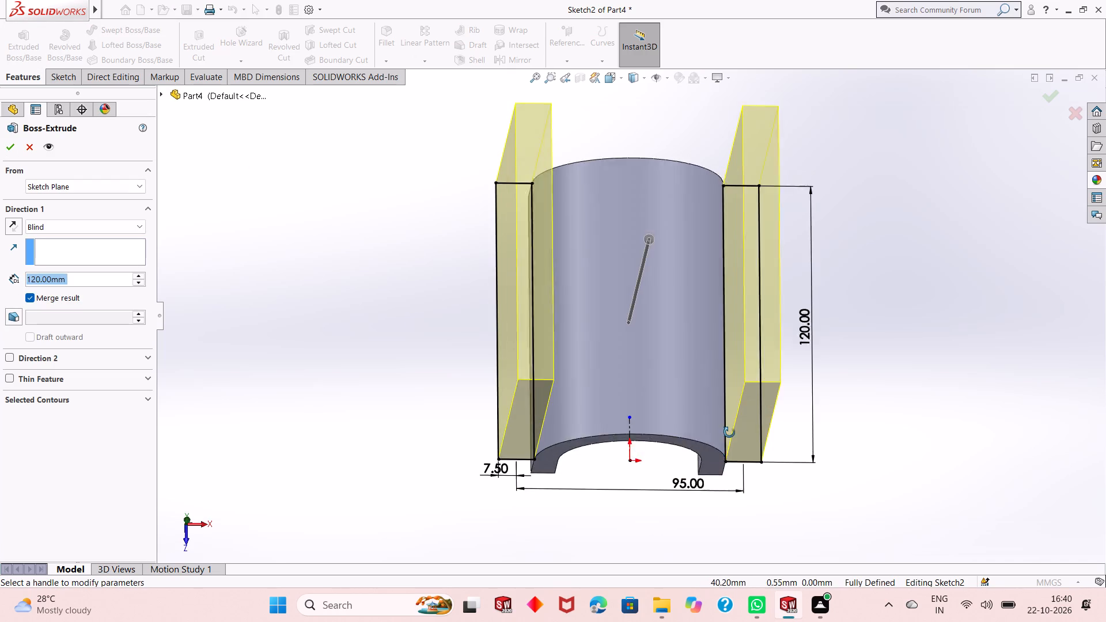
middle_drag(729, 433, 730, 380)
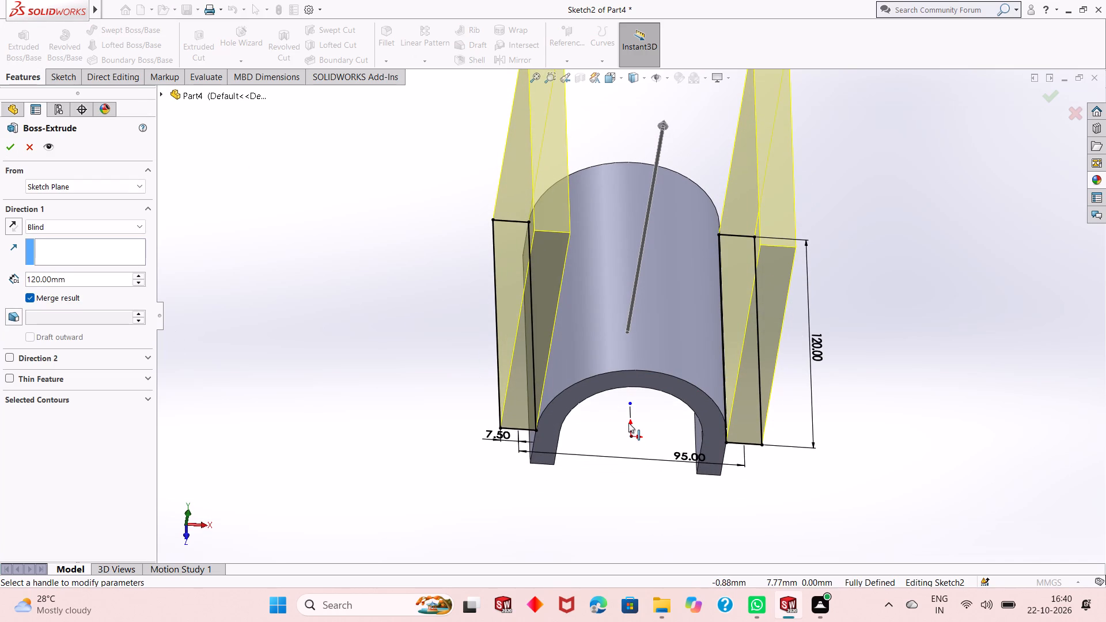
middle_drag(630, 423, 590, 433)
middle_drag(606, 393, 646, 287)
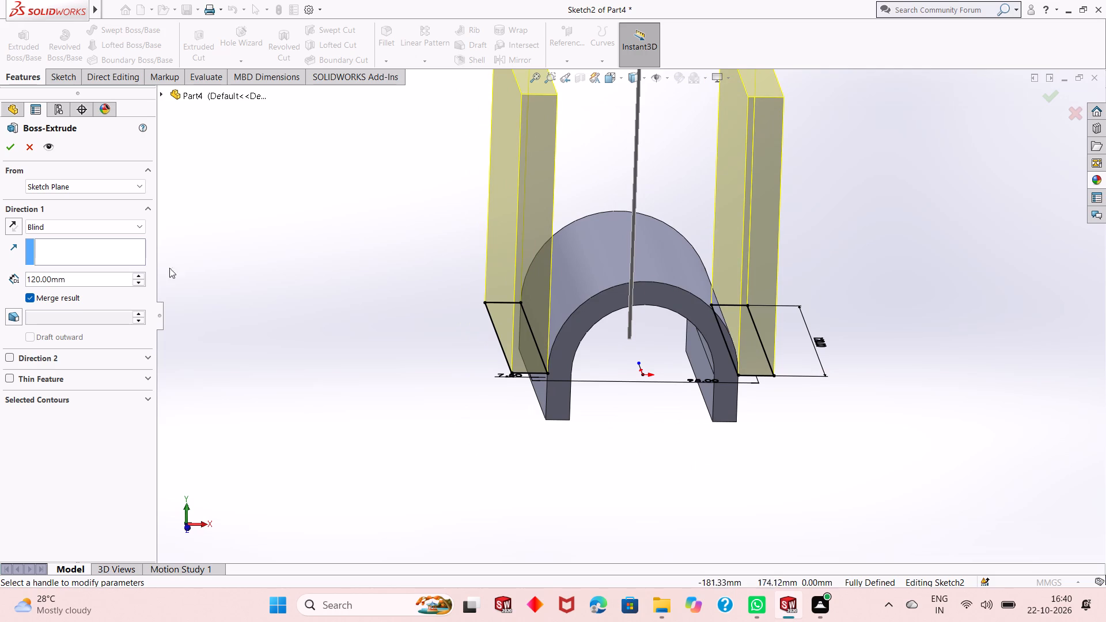
click(22, 223)
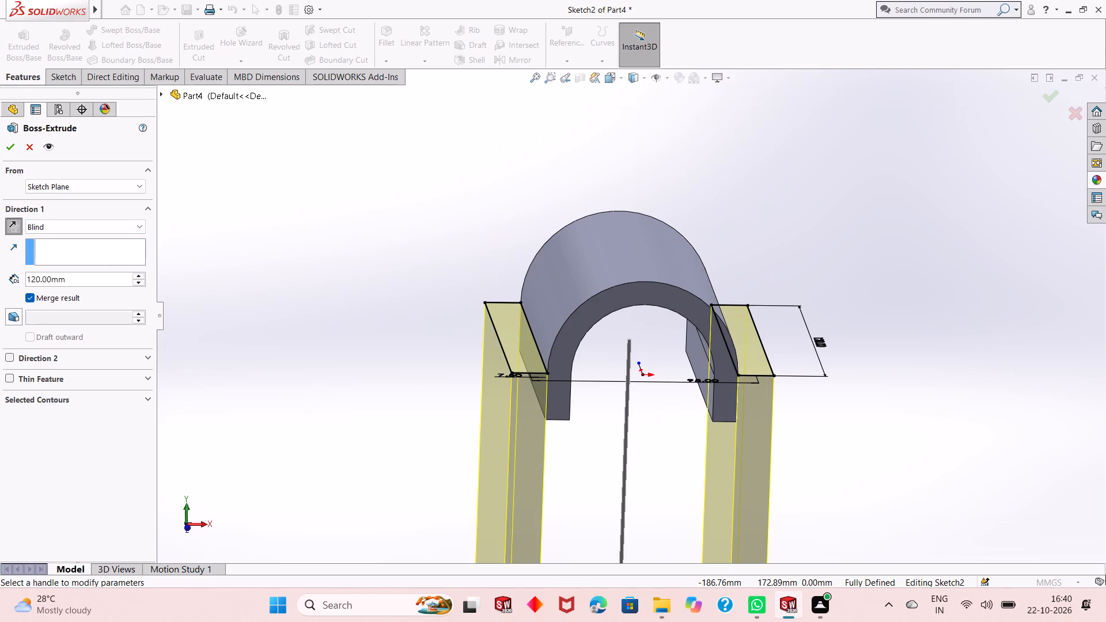
double_click(69, 282)
text(10)
key(Return)
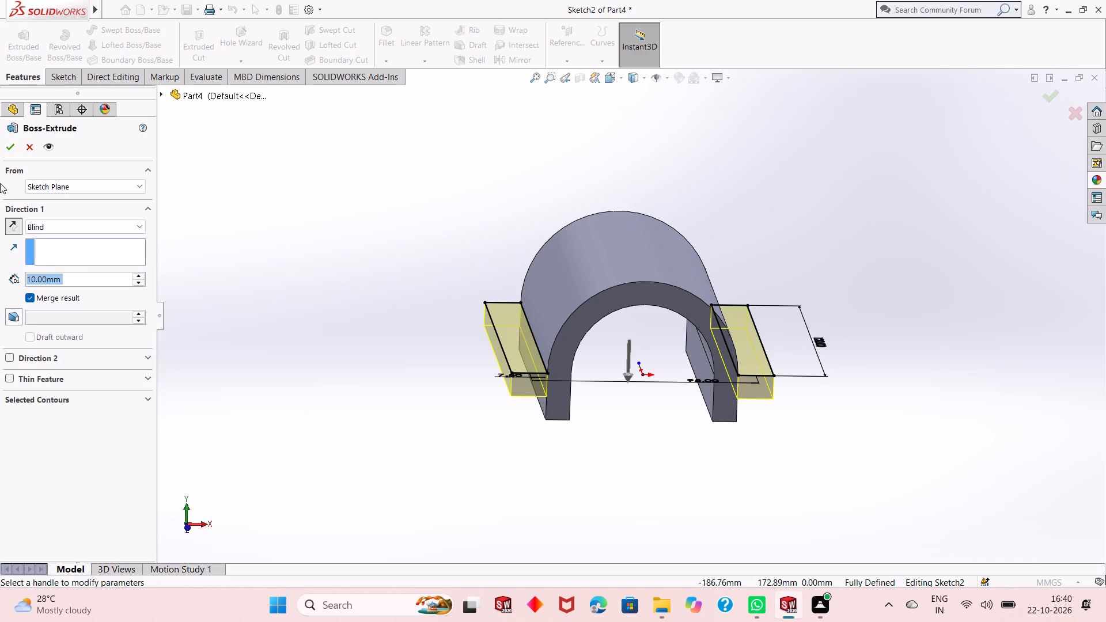
click(14, 153)
click(368, 308)
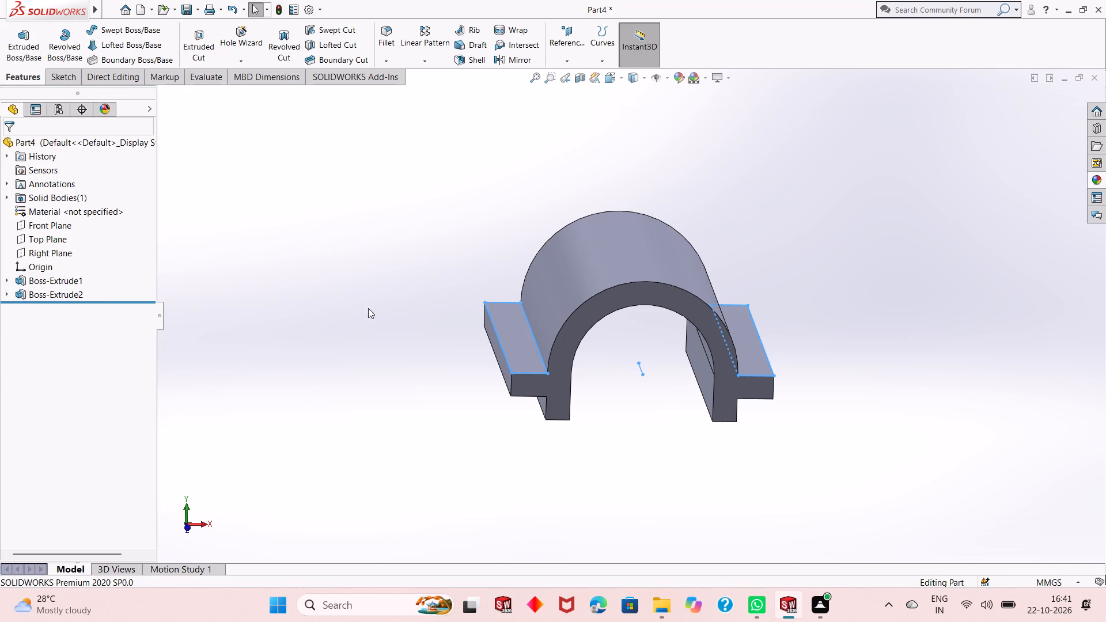
Start a new sketch on the top face of the right side flange and view it face-on.
middle_drag(592, 359, 577, 278)
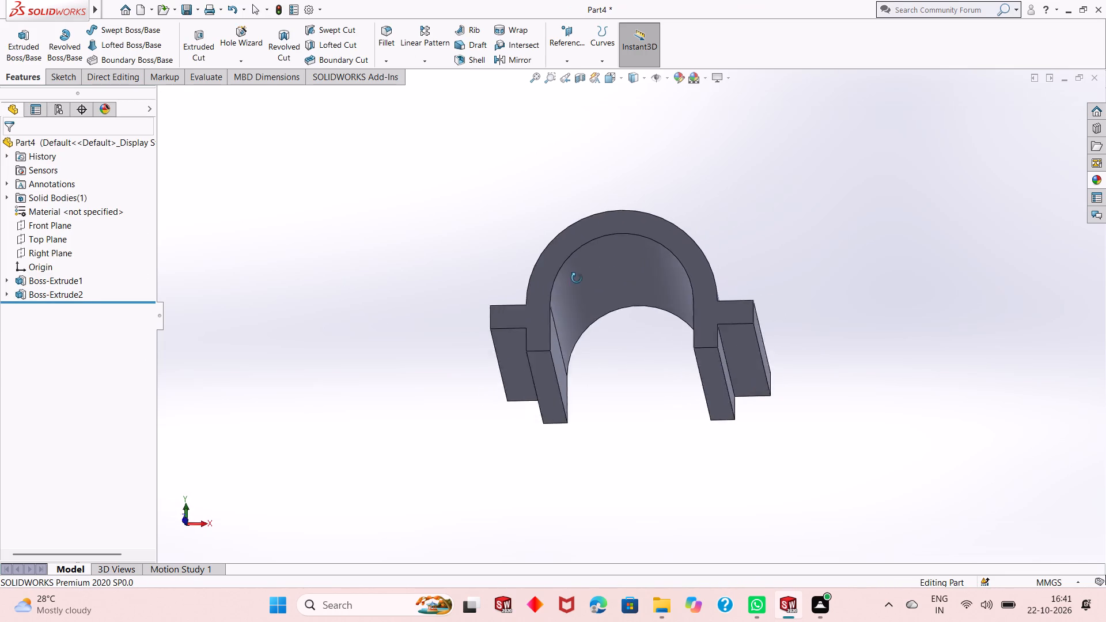
middle_drag(577, 278, 582, 348)
middle_click(581, 350)
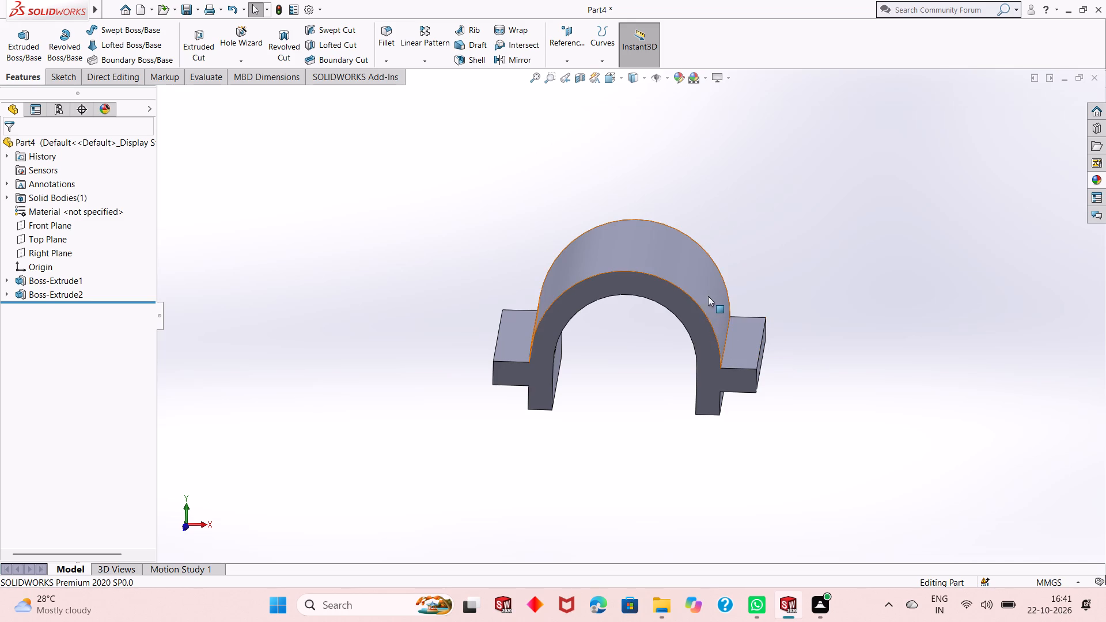
middle_drag(748, 321, 752, 342)
middle_click(752, 346)
click(750, 354)
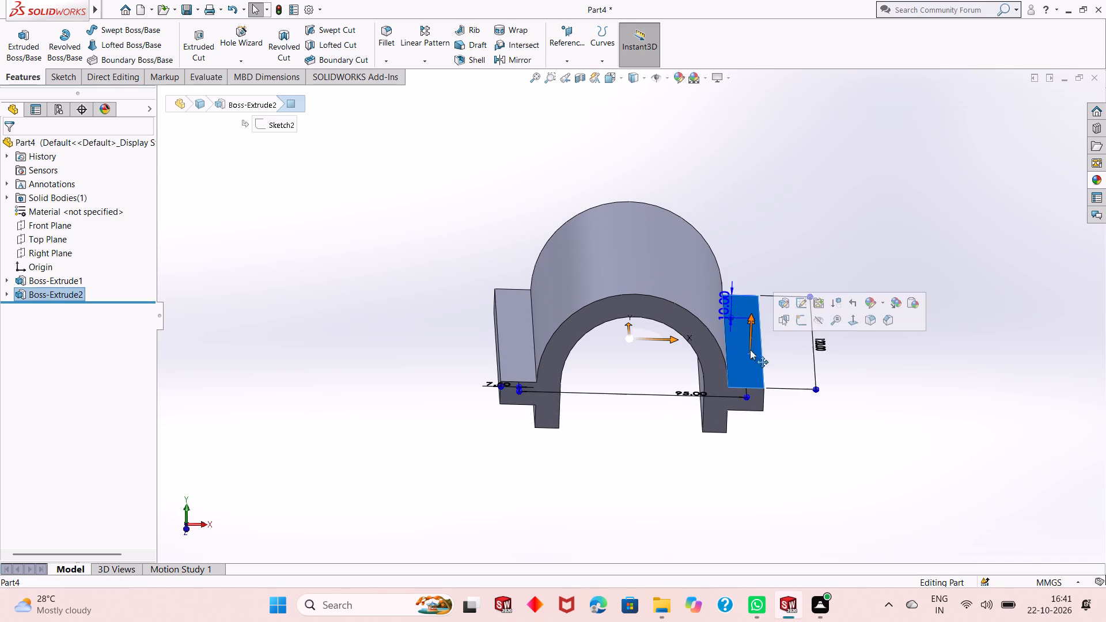
click(803, 323)
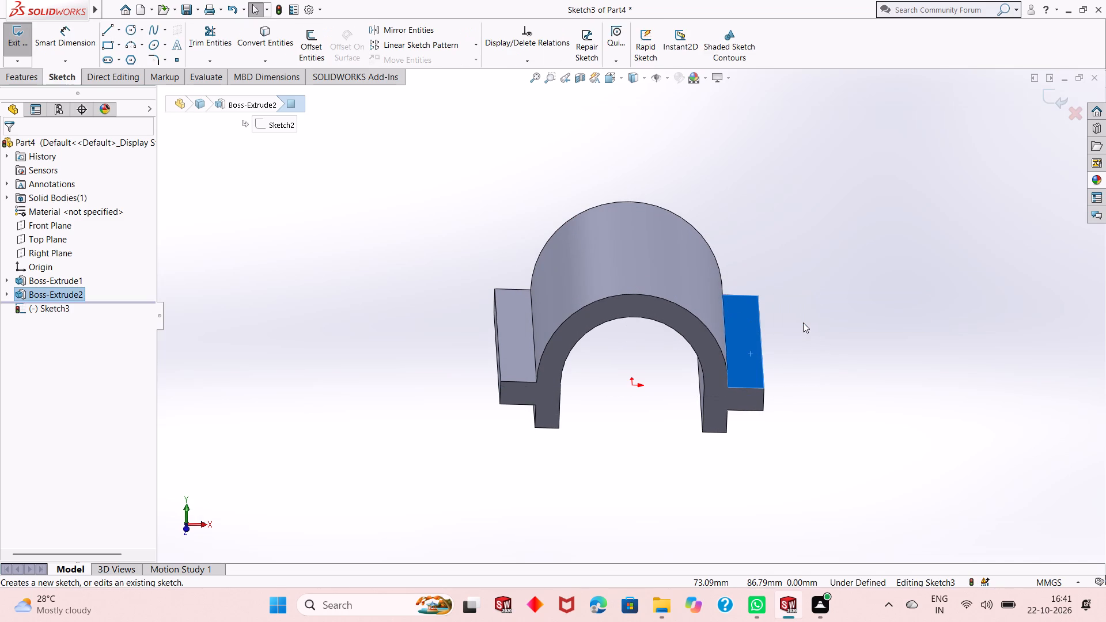
key(ctrl+8)
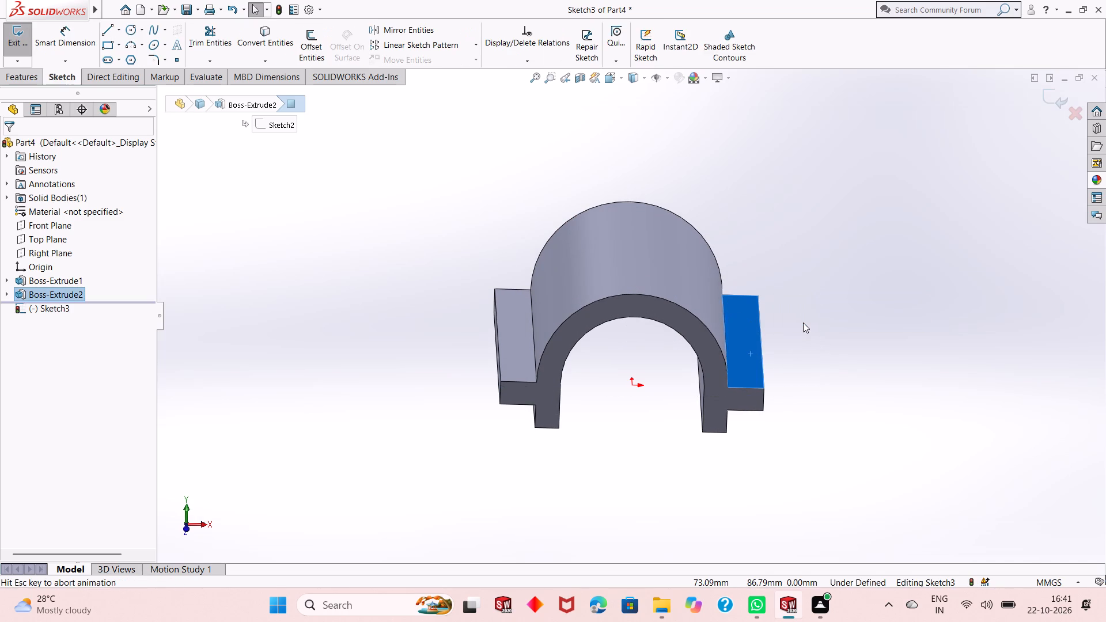
key(Escape)
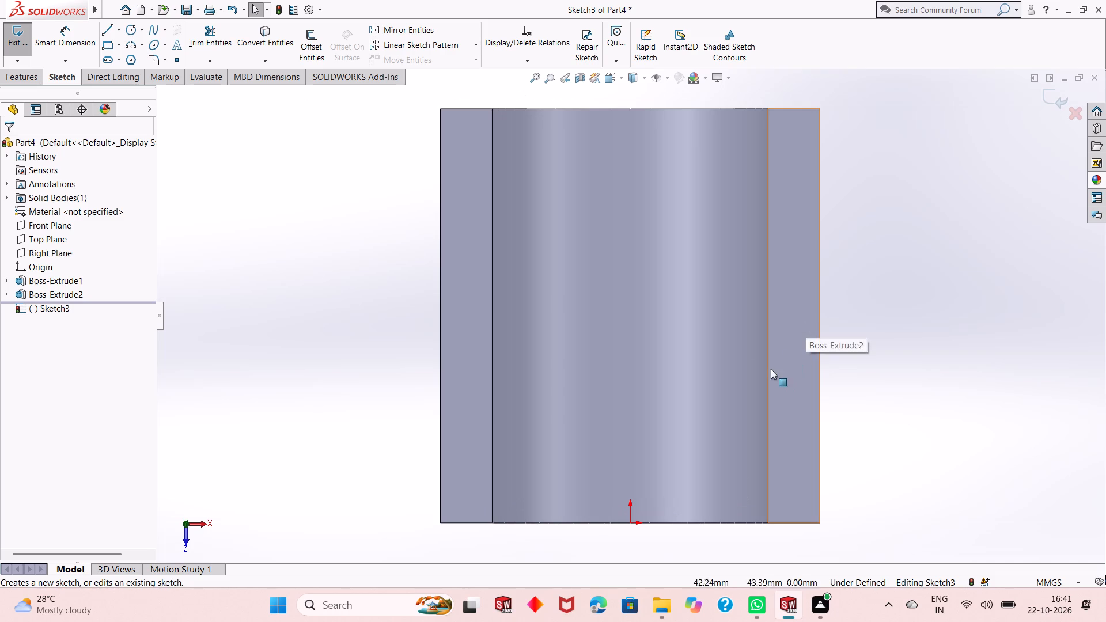
Sketch three vertically aligned circles down the right flange's centre, with radii of about 4.2, 5.5 and 5.8 mm from top to bottom.
click(127, 31)
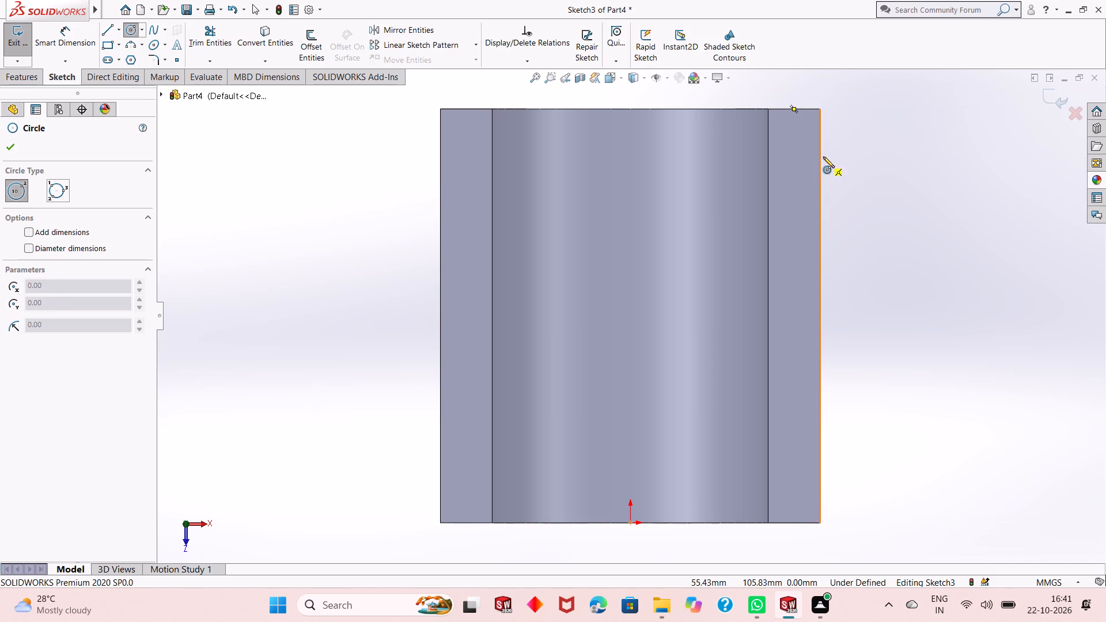
click(792, 147)
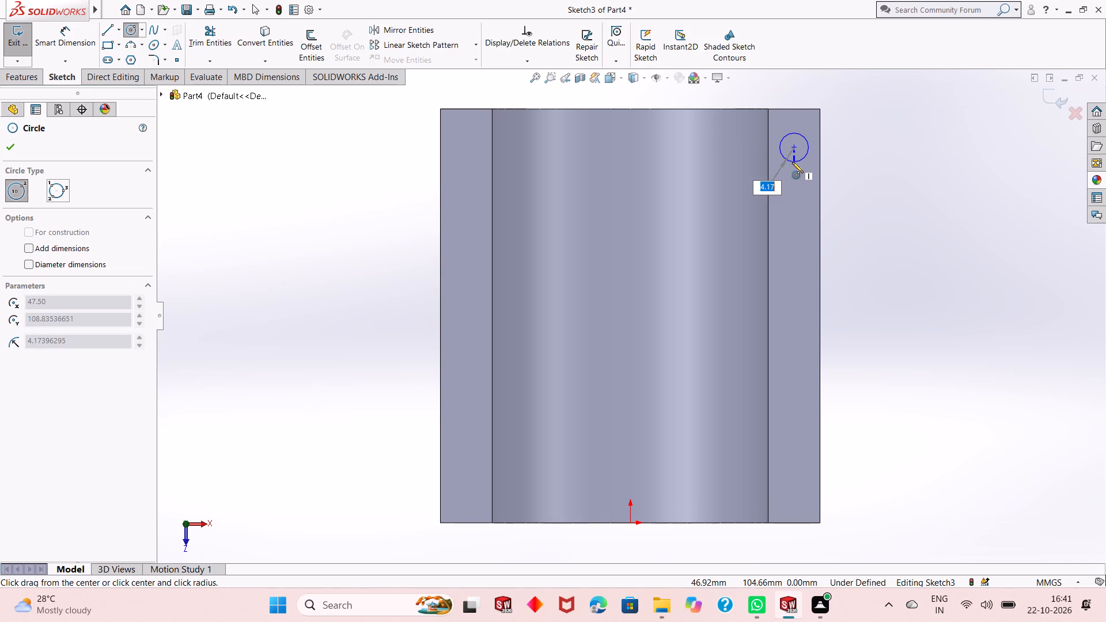
click(792, 162)
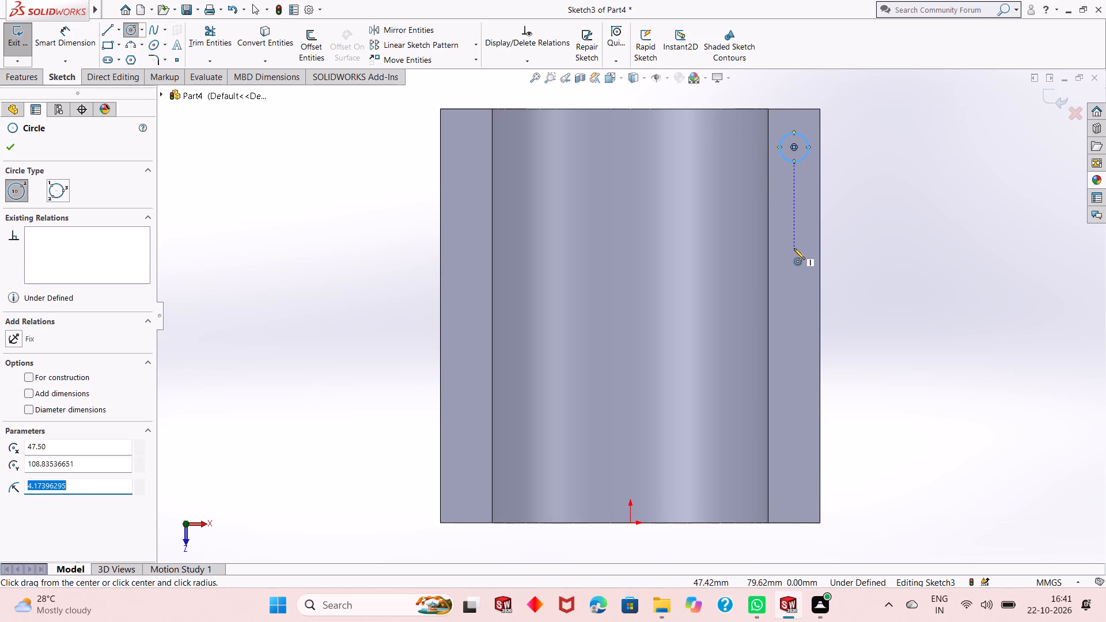
click(796, 320)
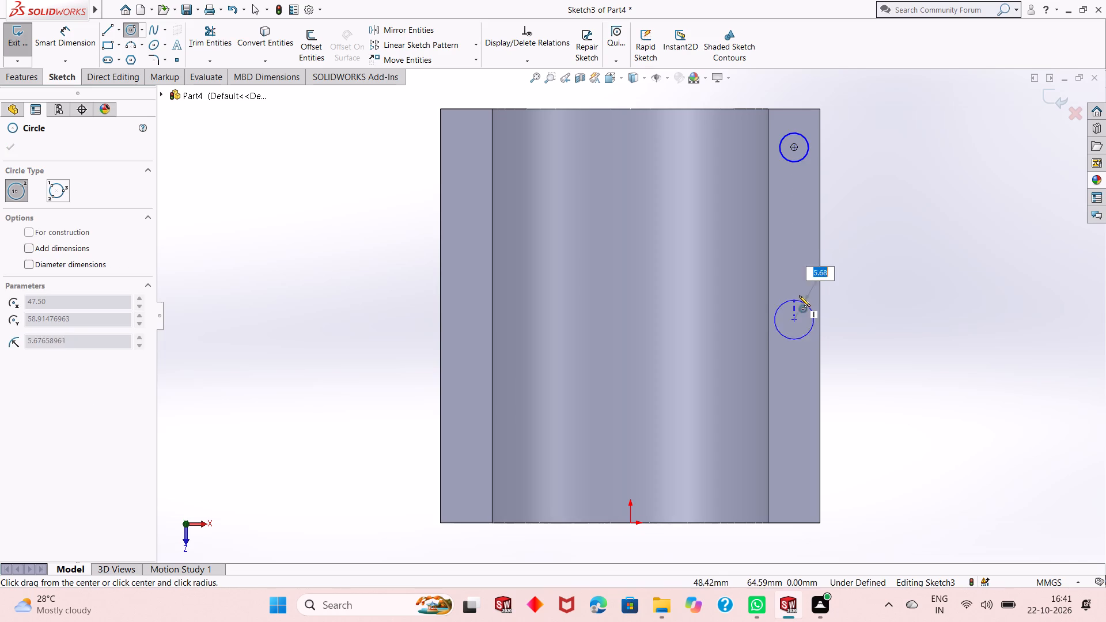
click(794, 301)
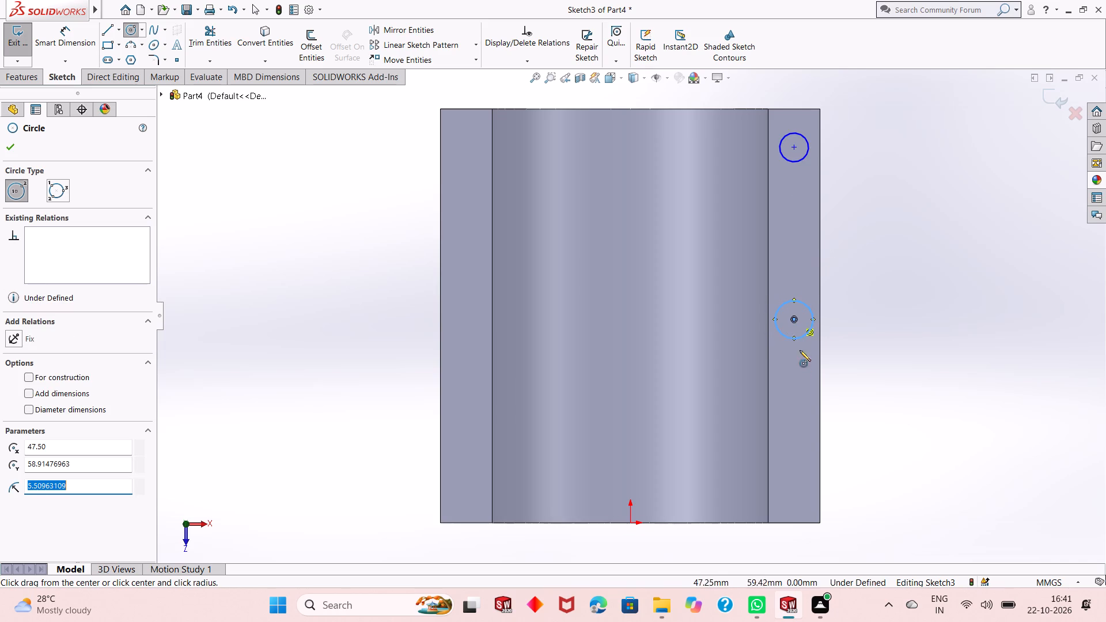
click(794, 463)
click(798, 443)
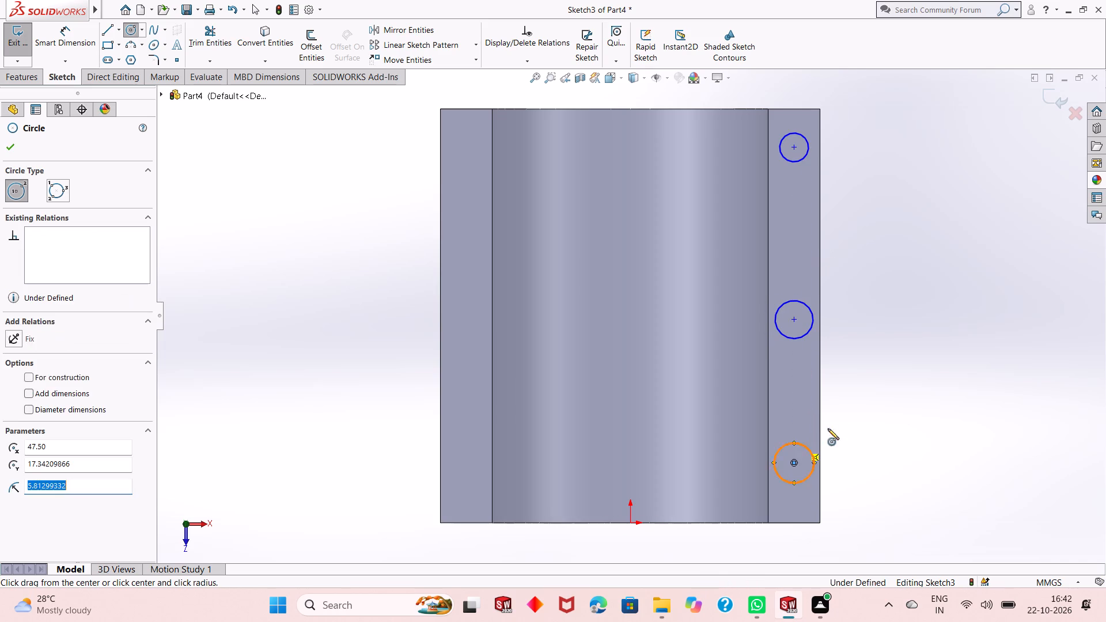
key(Escape)
key(Escape)
key(Escape)
key(Escape)
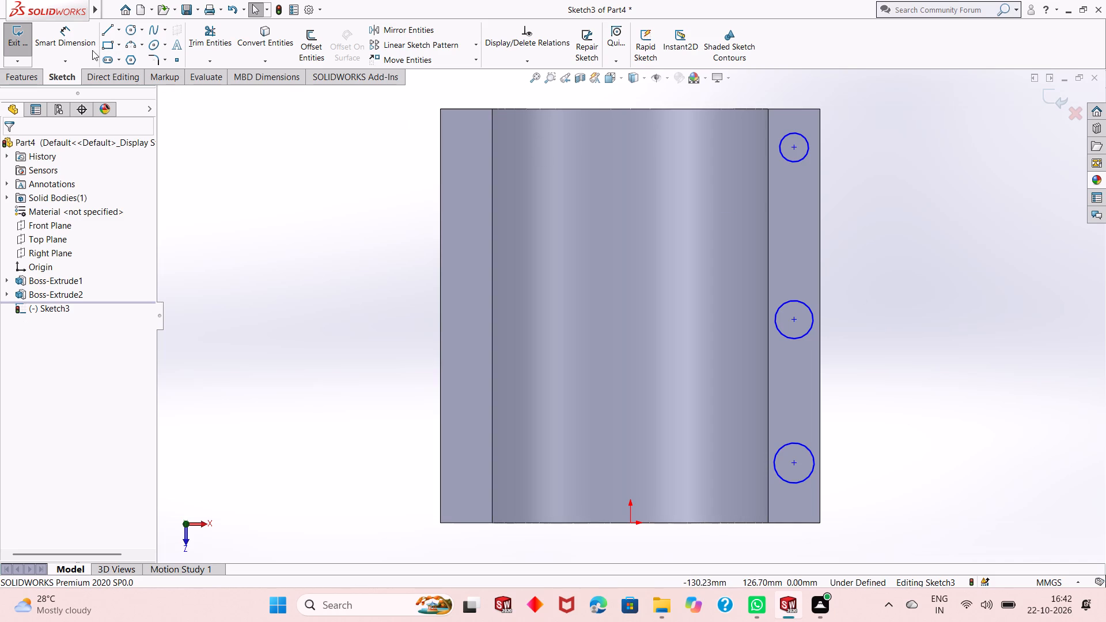
Dimension the upper circle on the right flange at 10 mm diameter.
click(71, 43)
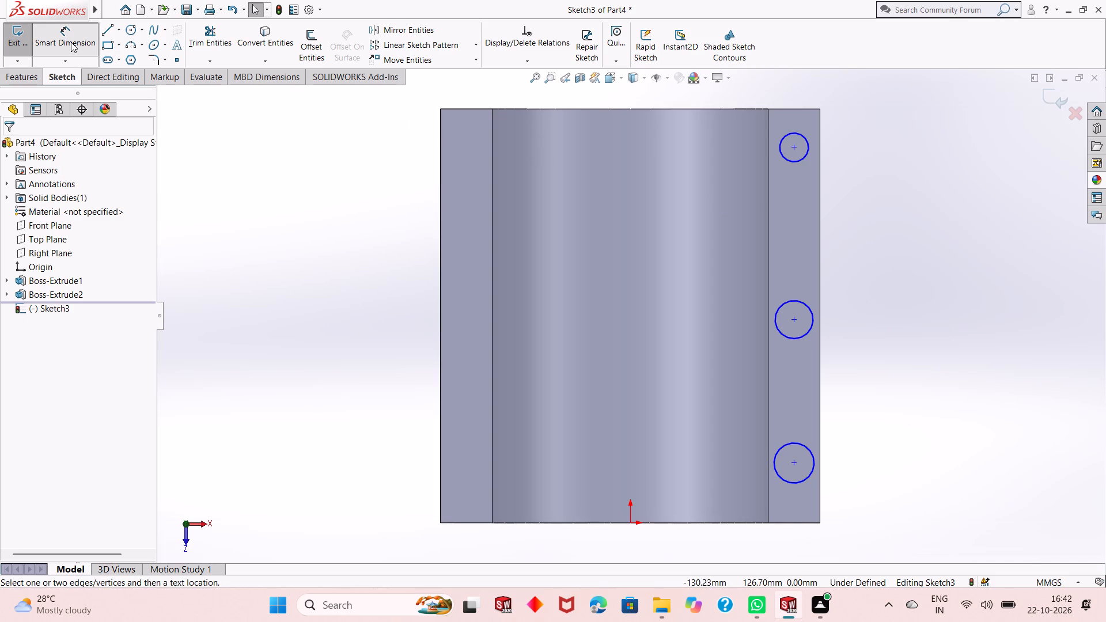
click(787, 163)
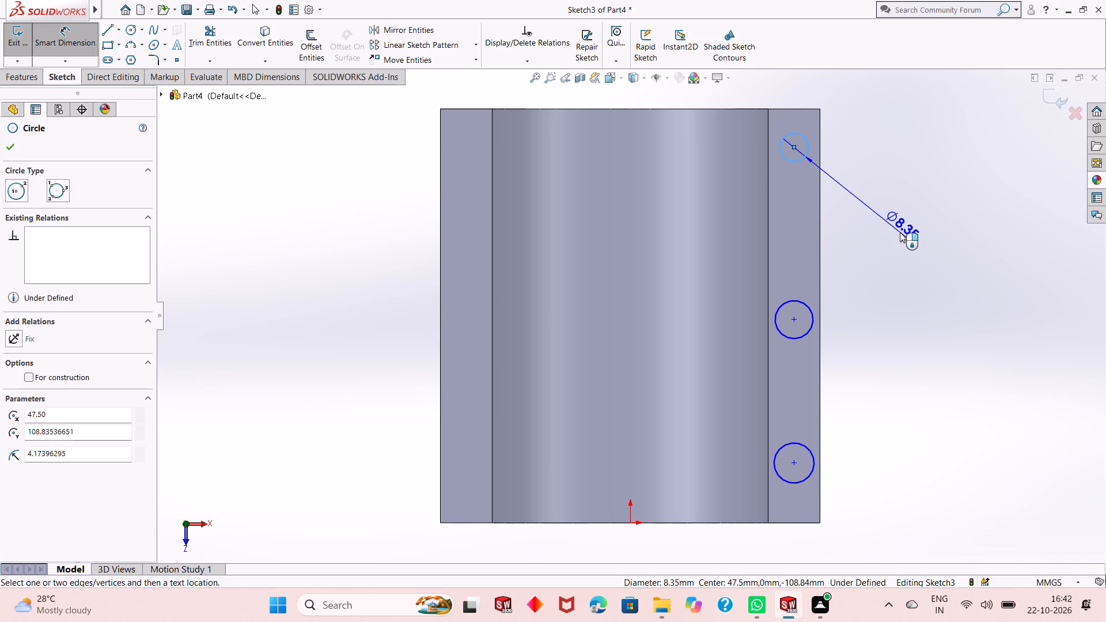
click(900, 232)
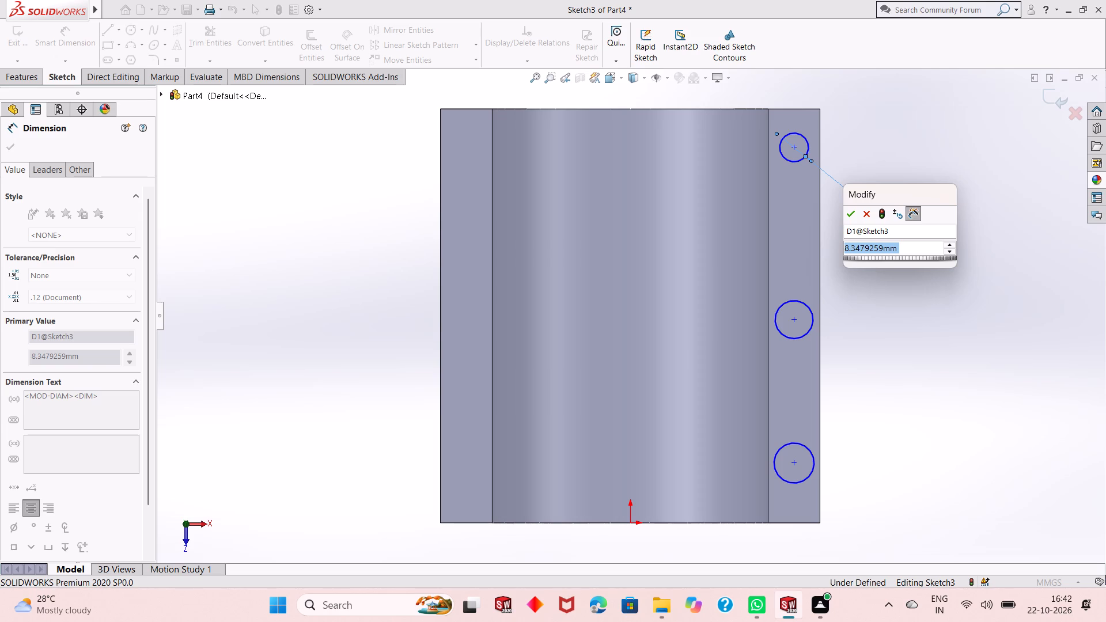
text(10)
key(Return)
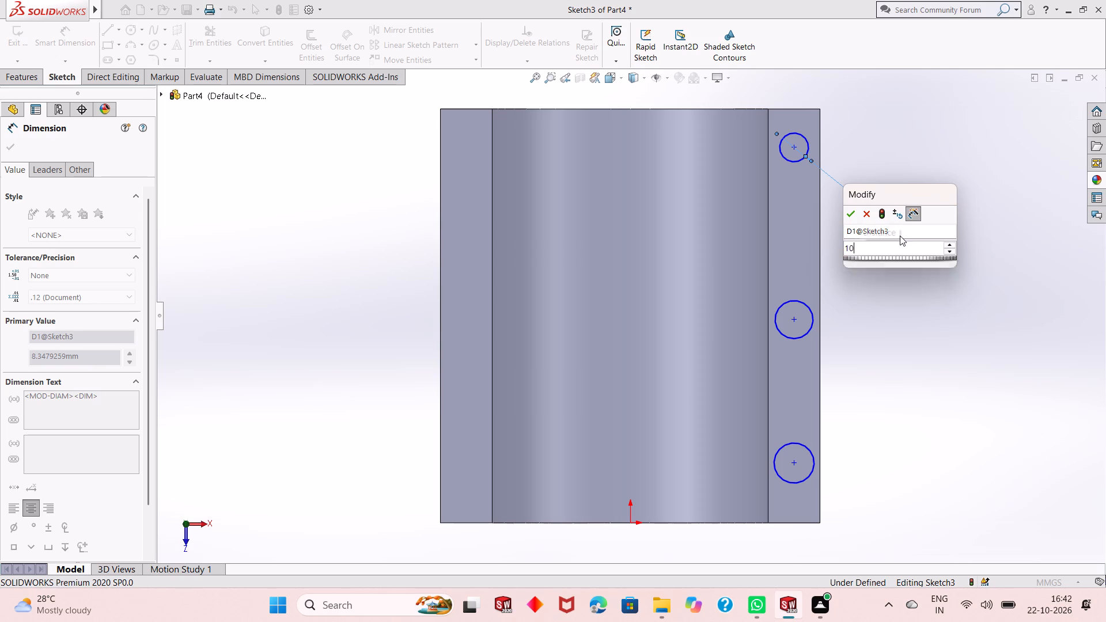
right_click(902, 248)
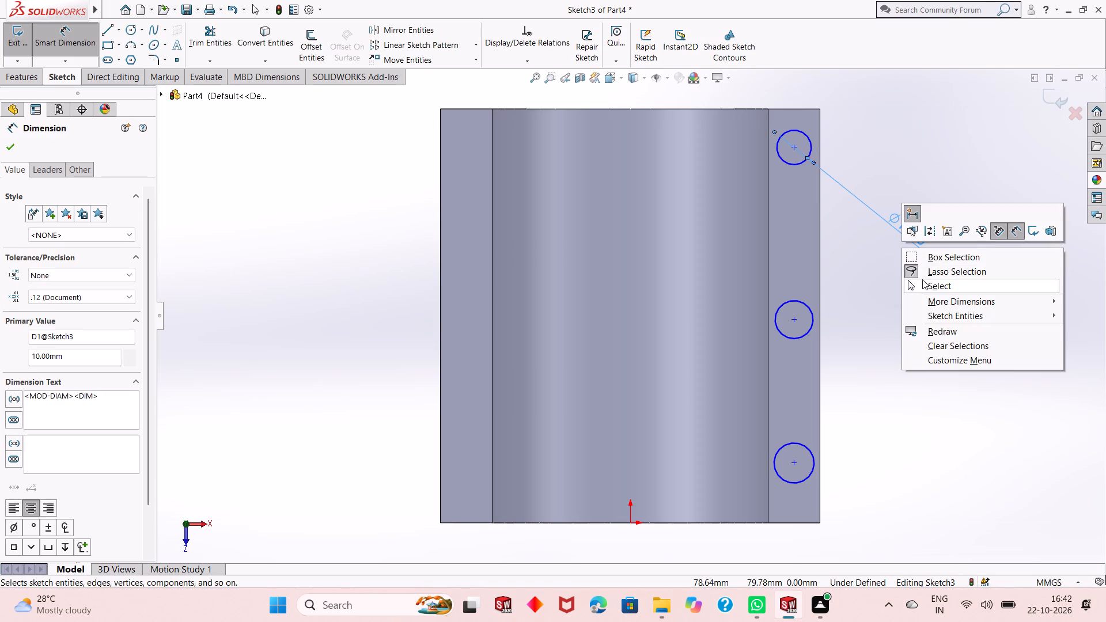
click(924, 281)
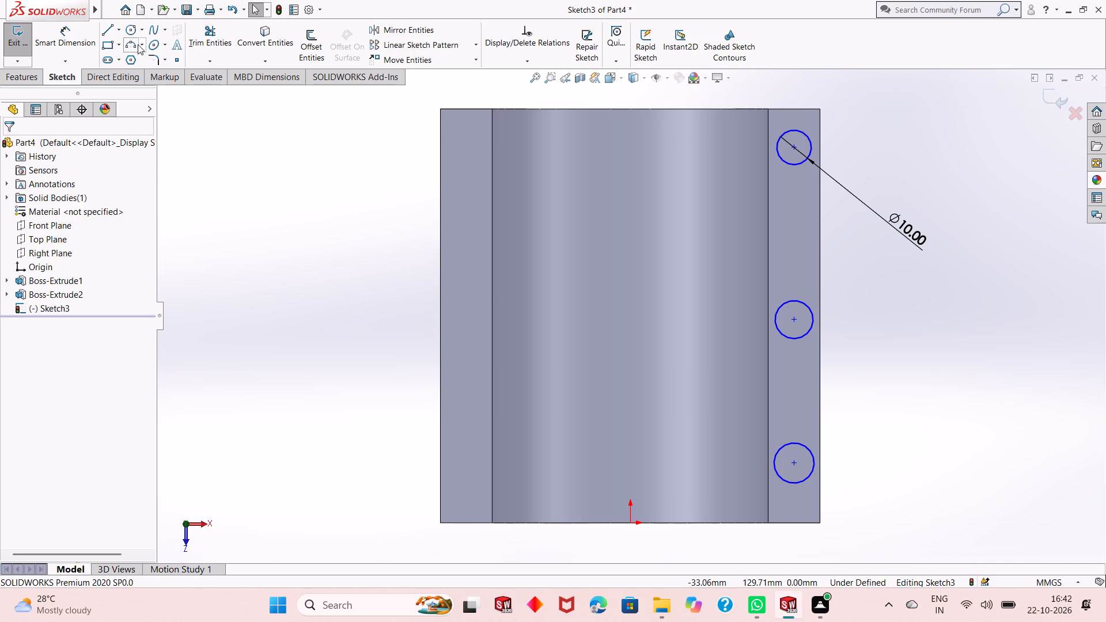
Sketch three circles on the left flange level with the right ones, with radii of about 4.6, 6.6 and 5.8 mm from top to bottom.
click(126, 29)
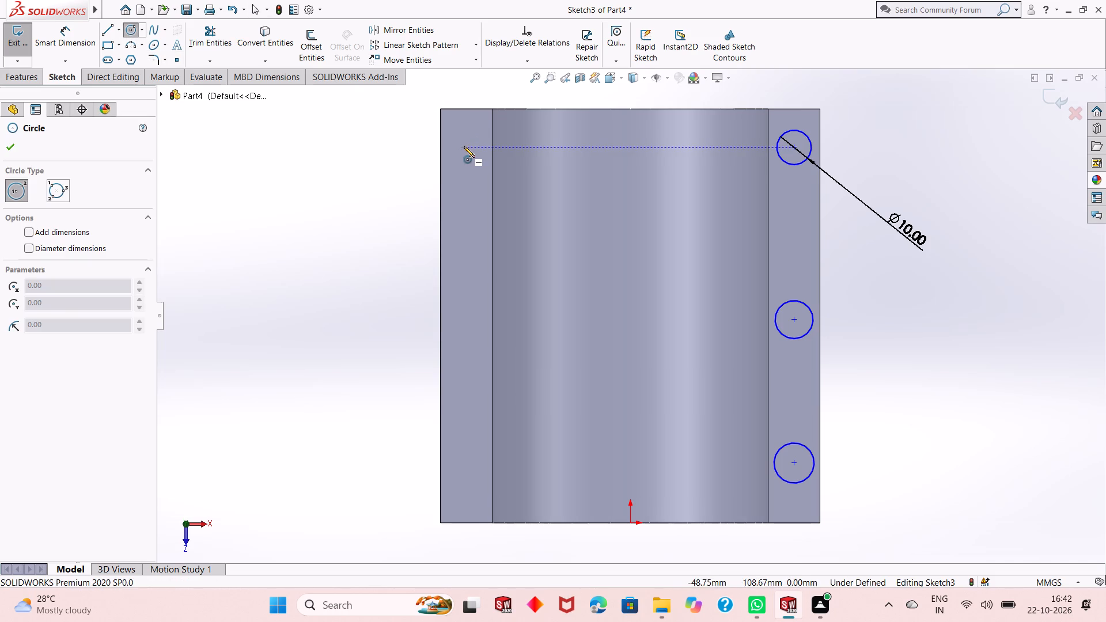
click(465, 145)
click(472, 133)
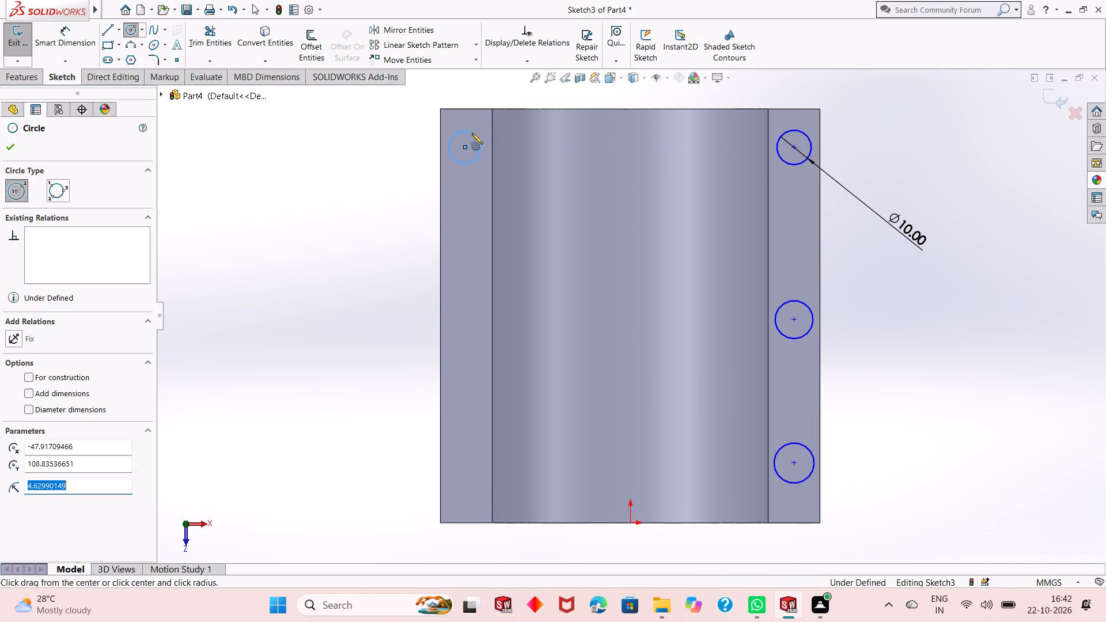
click(461, 320)
click(466, 297)
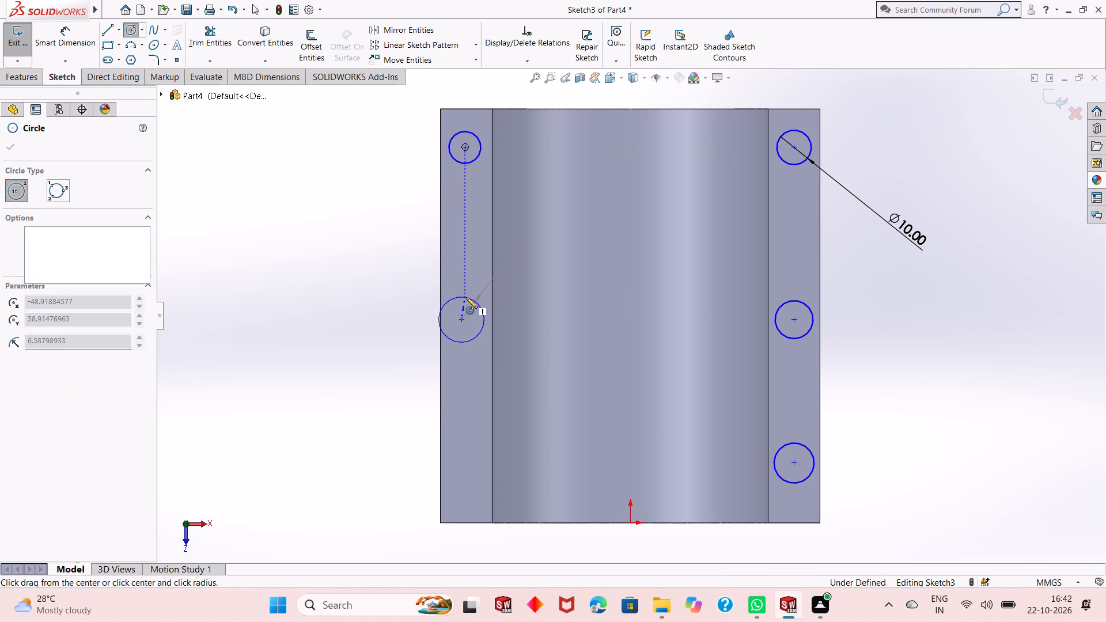
click(460, 464)
click(466, 443)
right_click(256, 266)
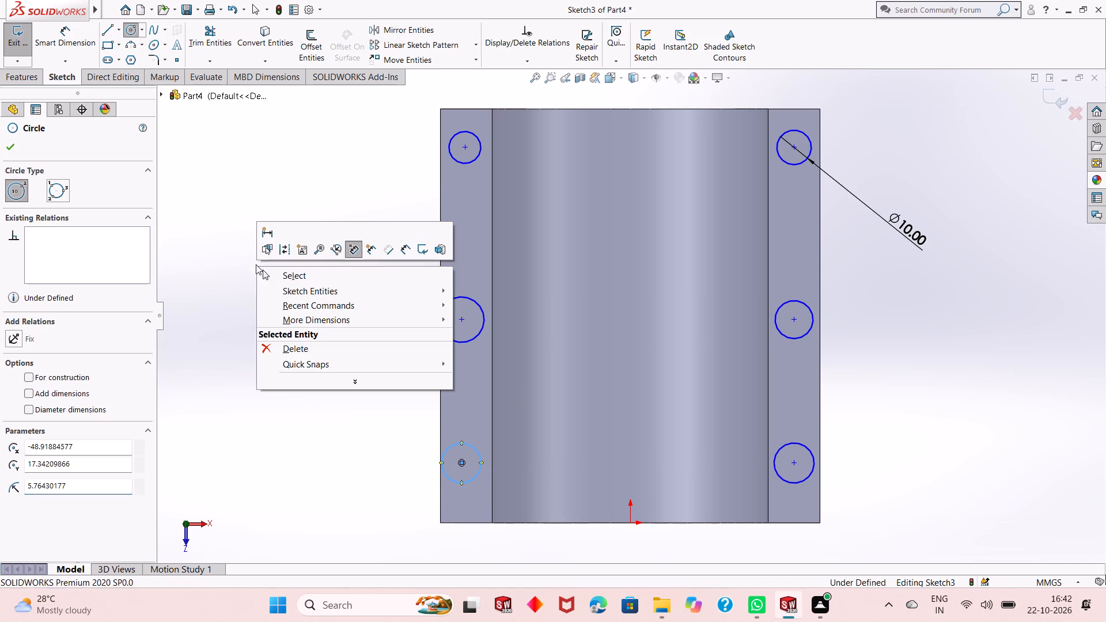
click(262, 272)
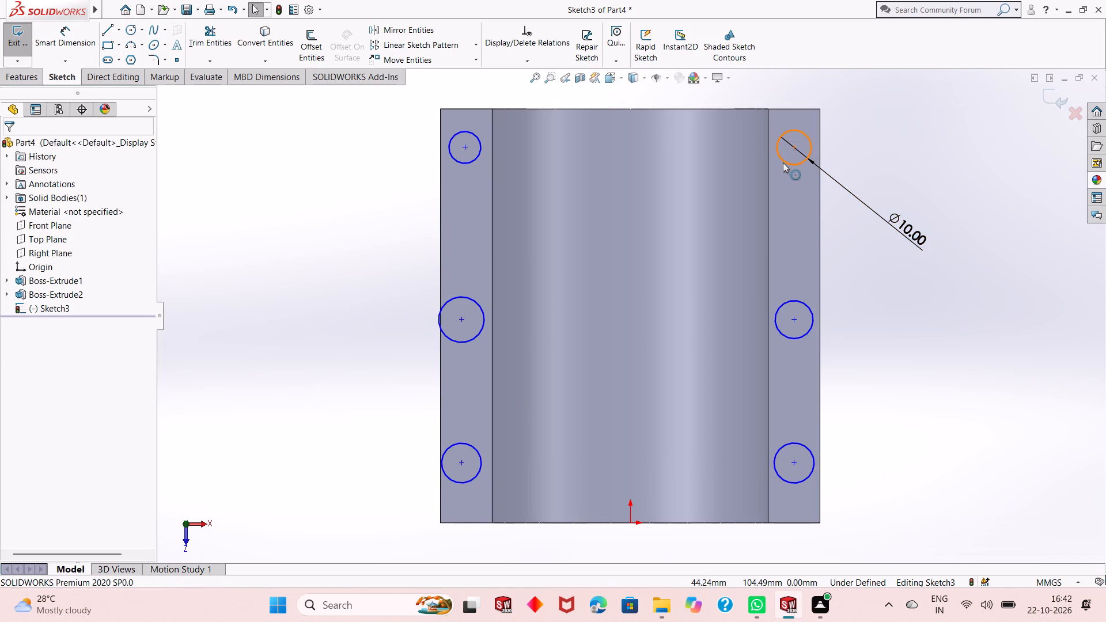
Apply an Equal relation to all six circles on the two flanges, including the 10 mm dimensioned one.
click(786, 158)
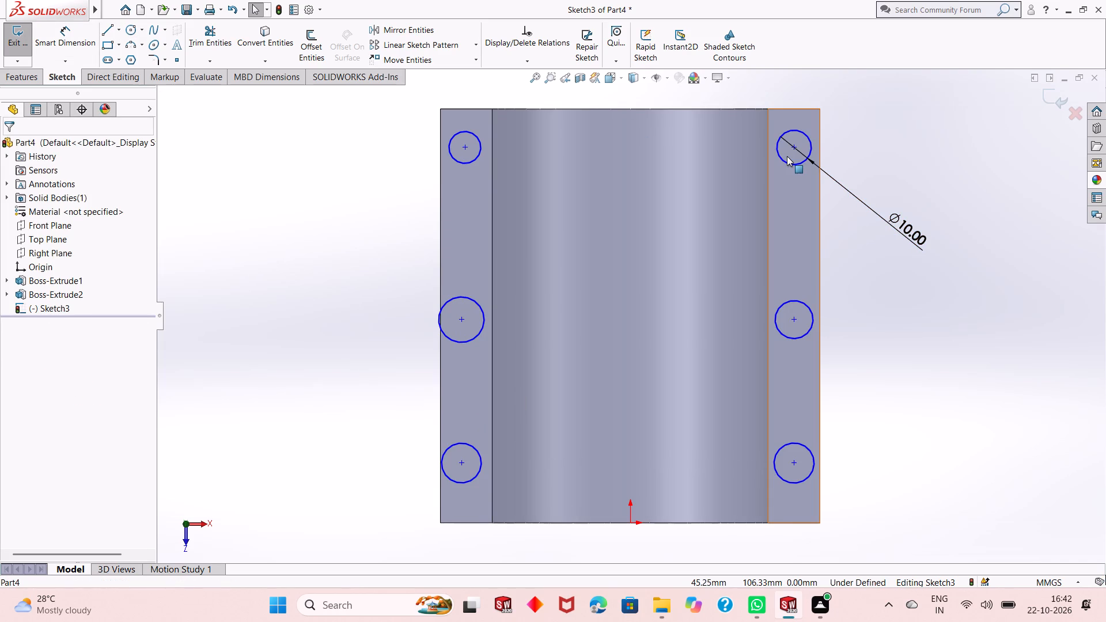
click(963, 157)
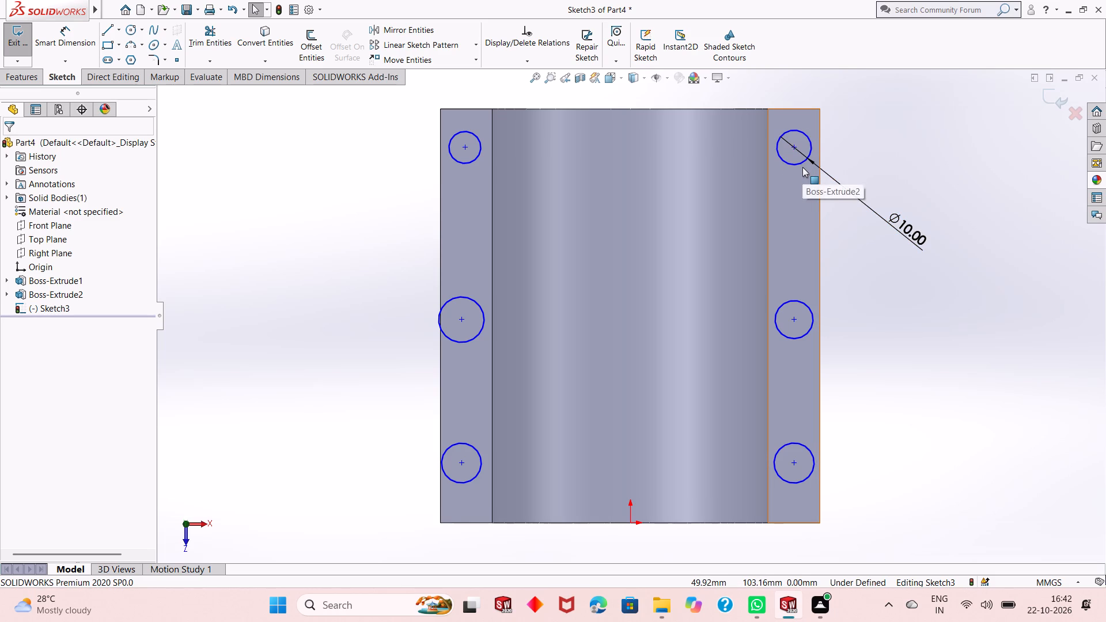
click(800, 165)
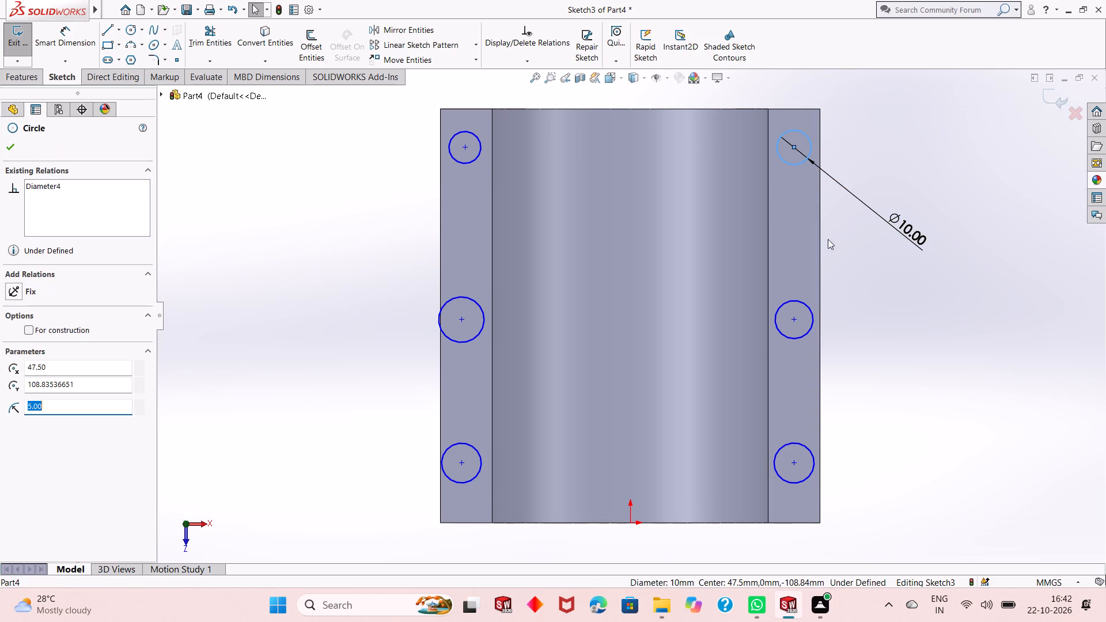
ctrl+click(805, 304)
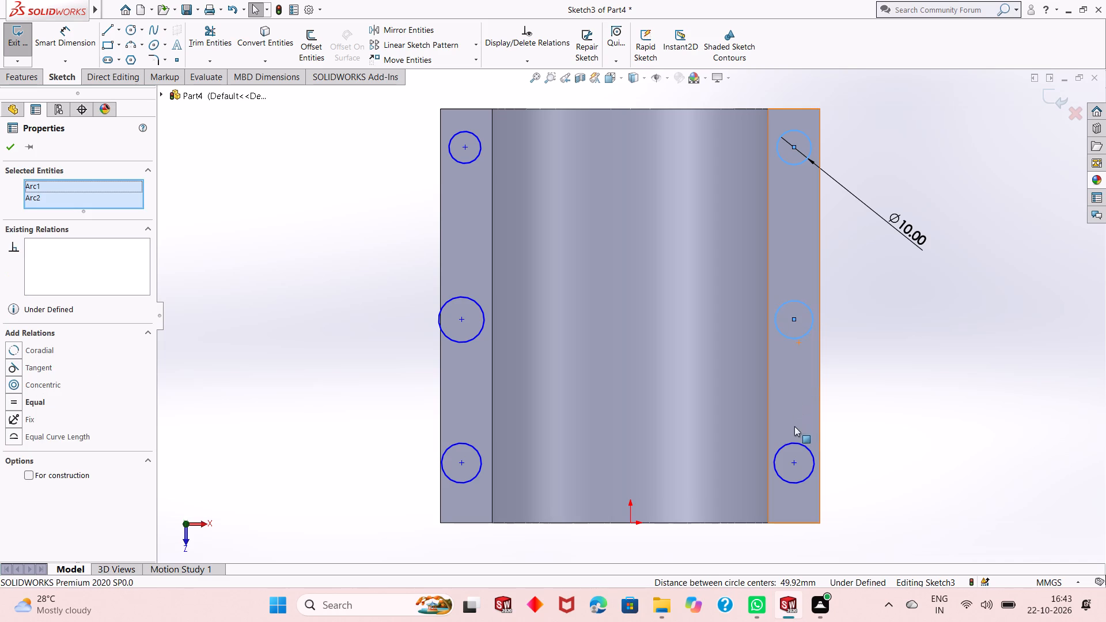
ctrl+click(794, 445)
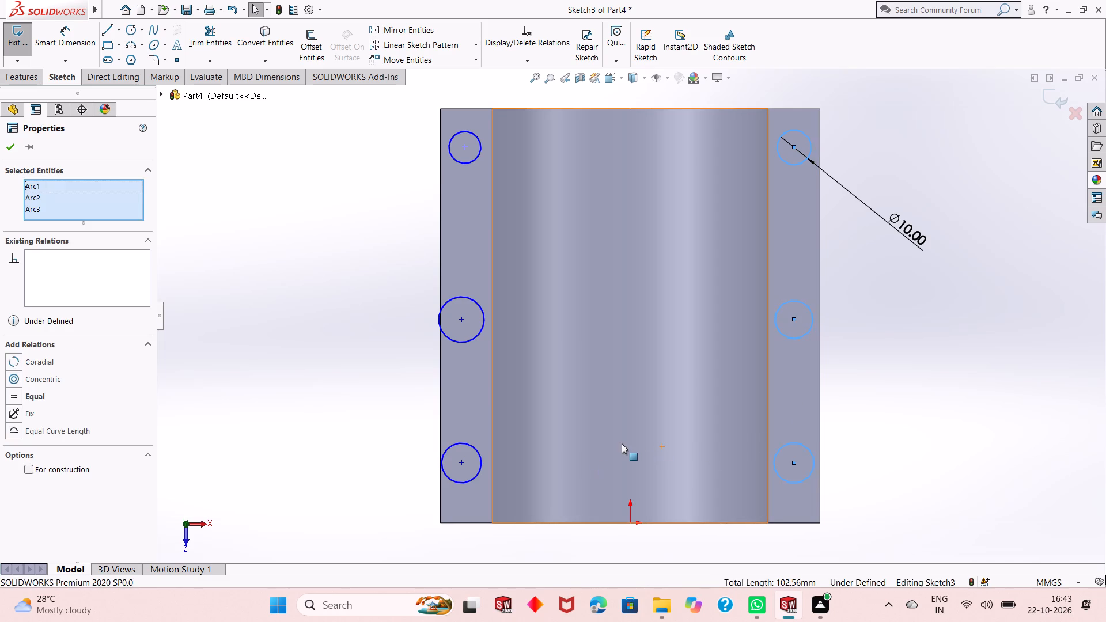
ctrl+click(471, 448)
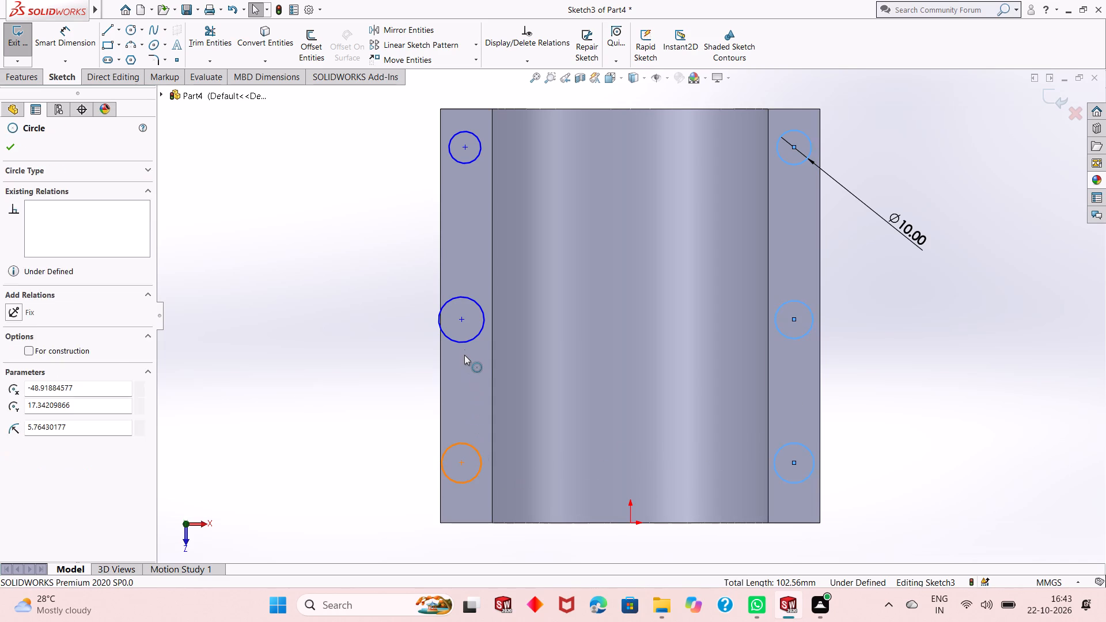
ctrl+click(463, 345)
ctrl+click(458, 163)
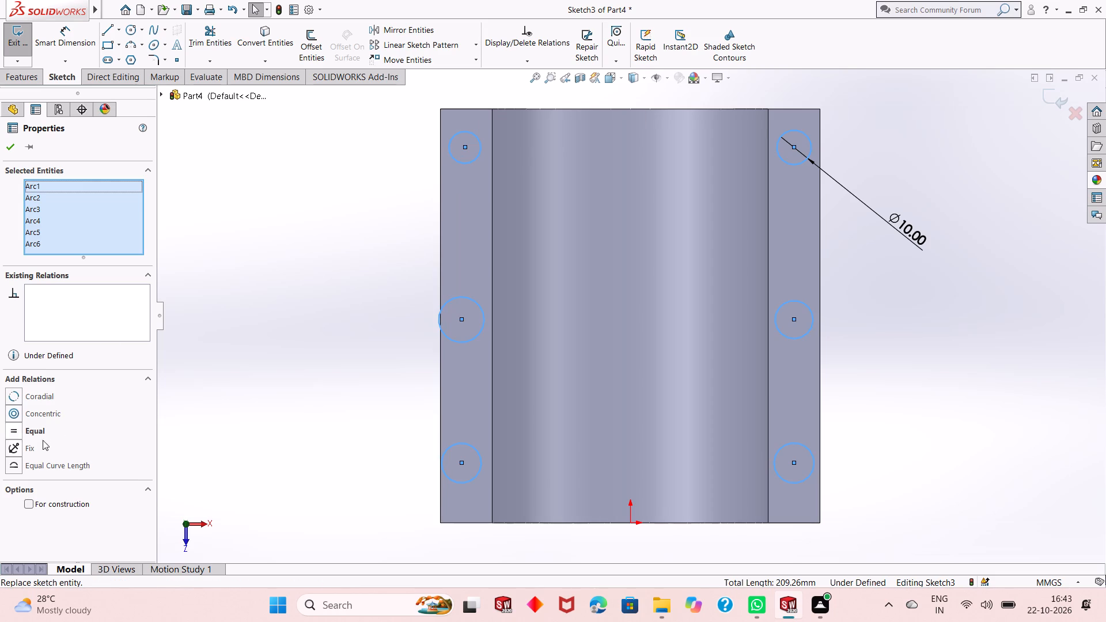
click(14, 431)
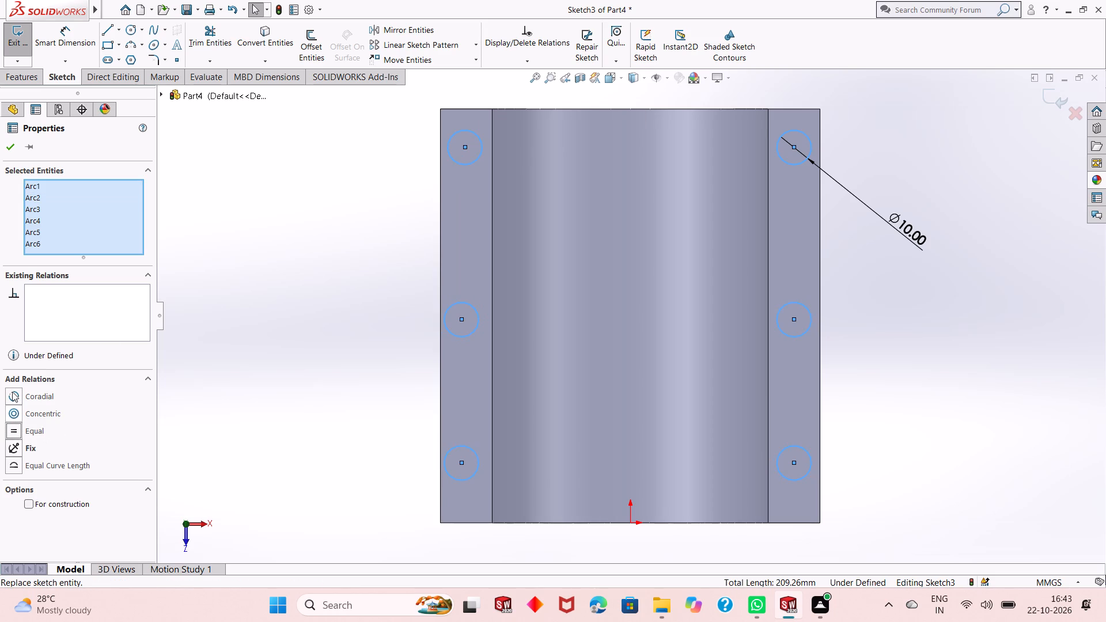
click(9, 145)
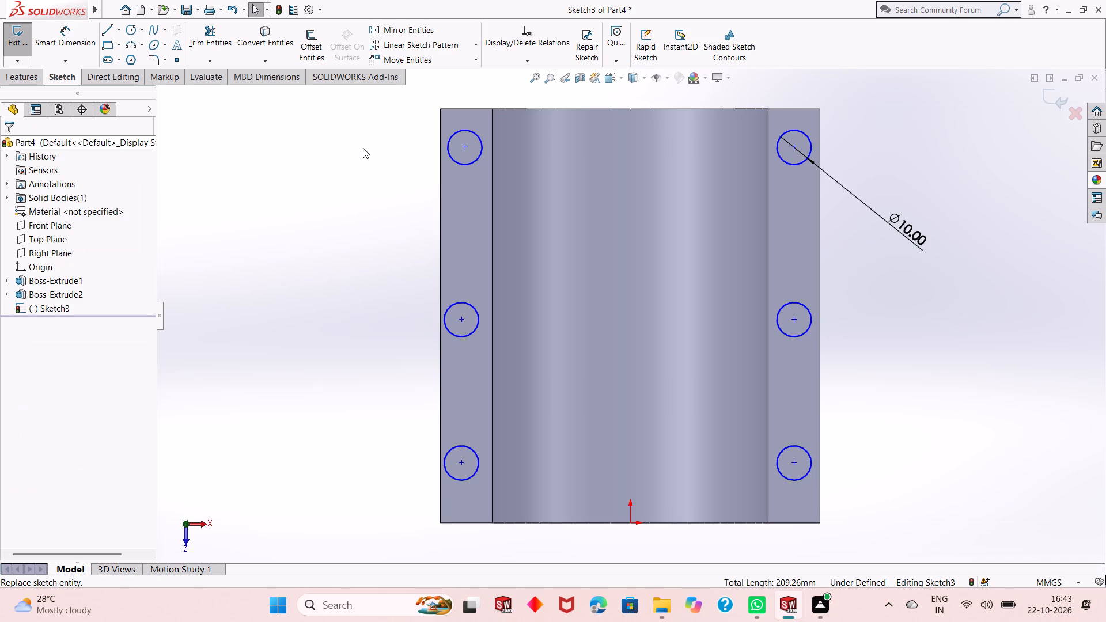
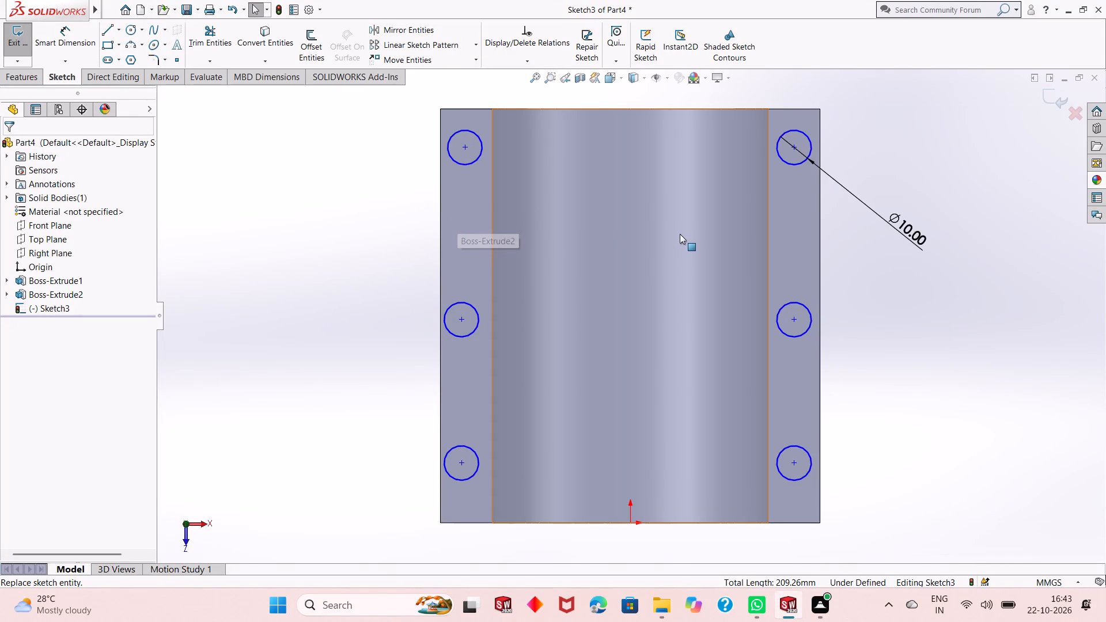
Dimension the right flange's upper circle centre 20 mm from the flange's top edge.
scroll(678, 218, down, 1)
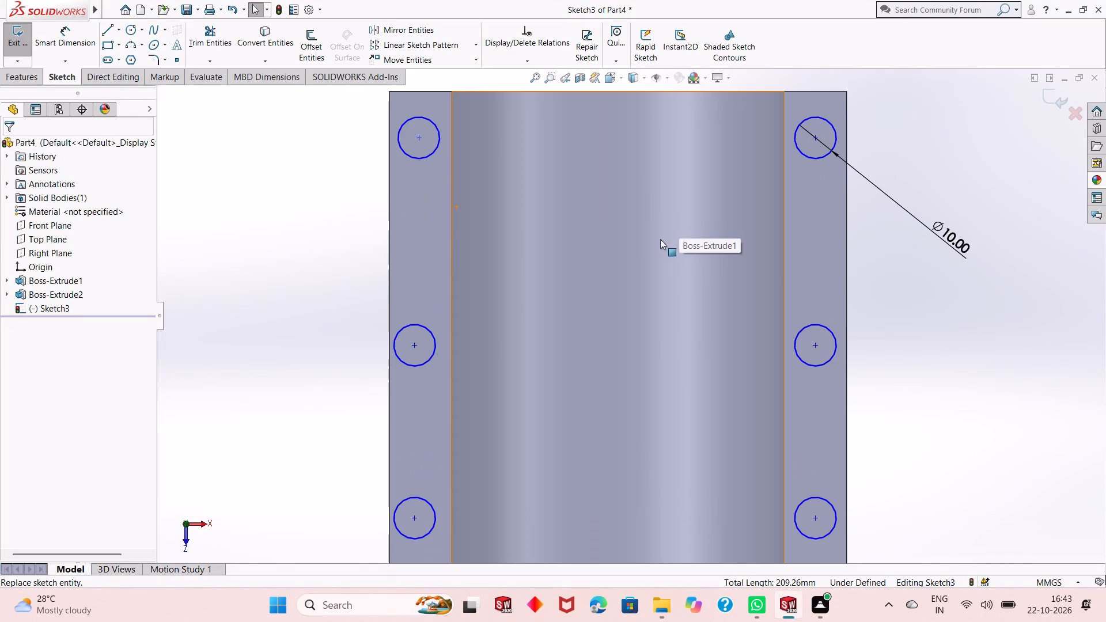
scroll(643, 349, up, 1)
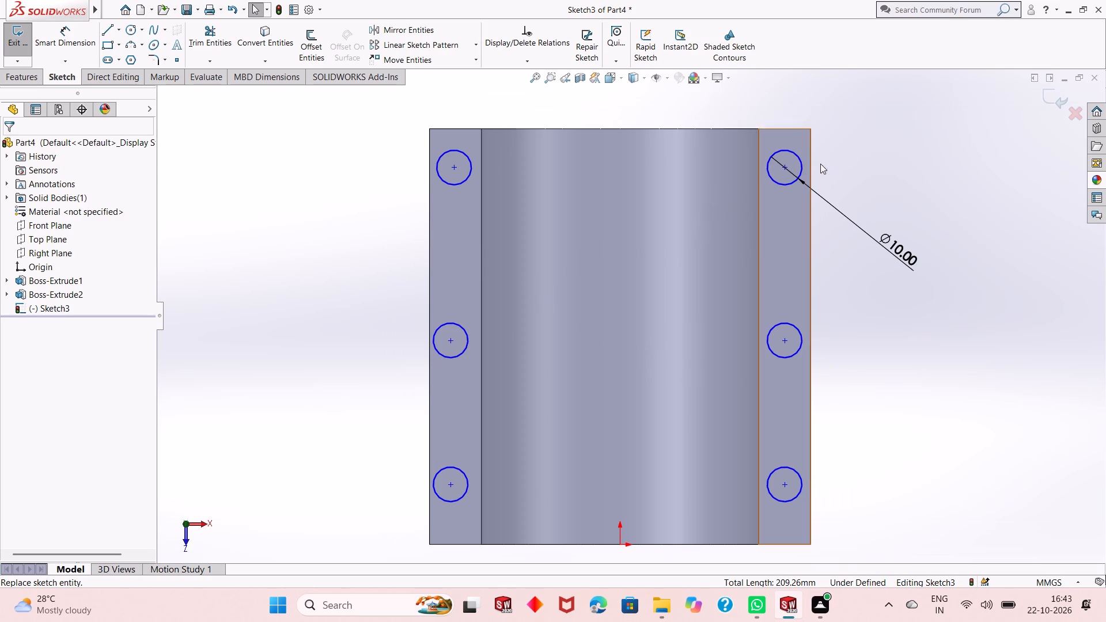
click(80, 41)
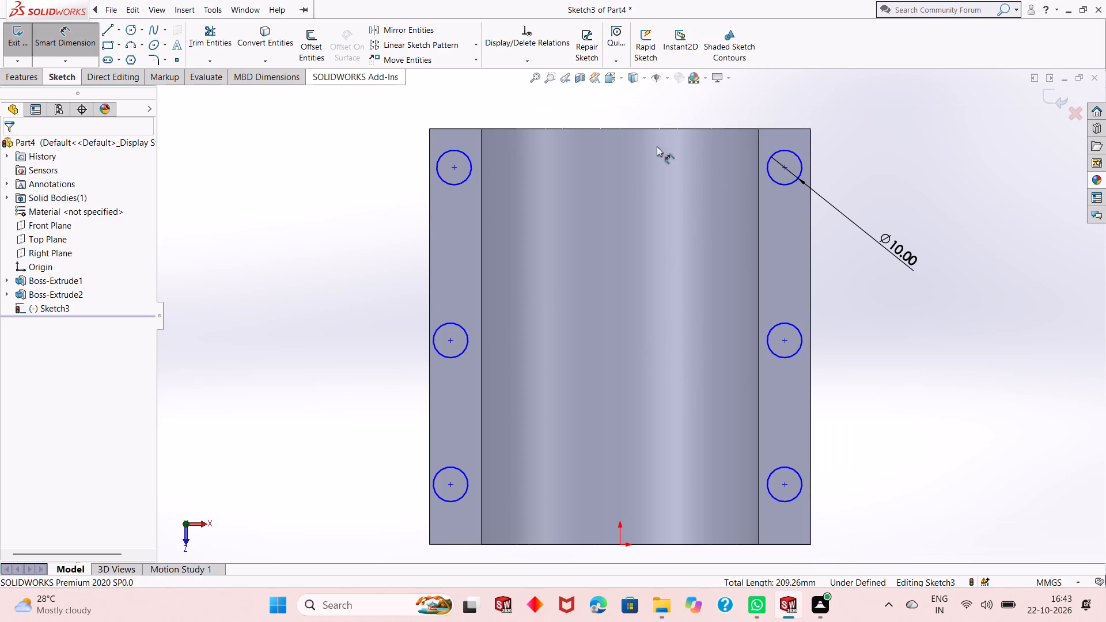
click(783, 168)
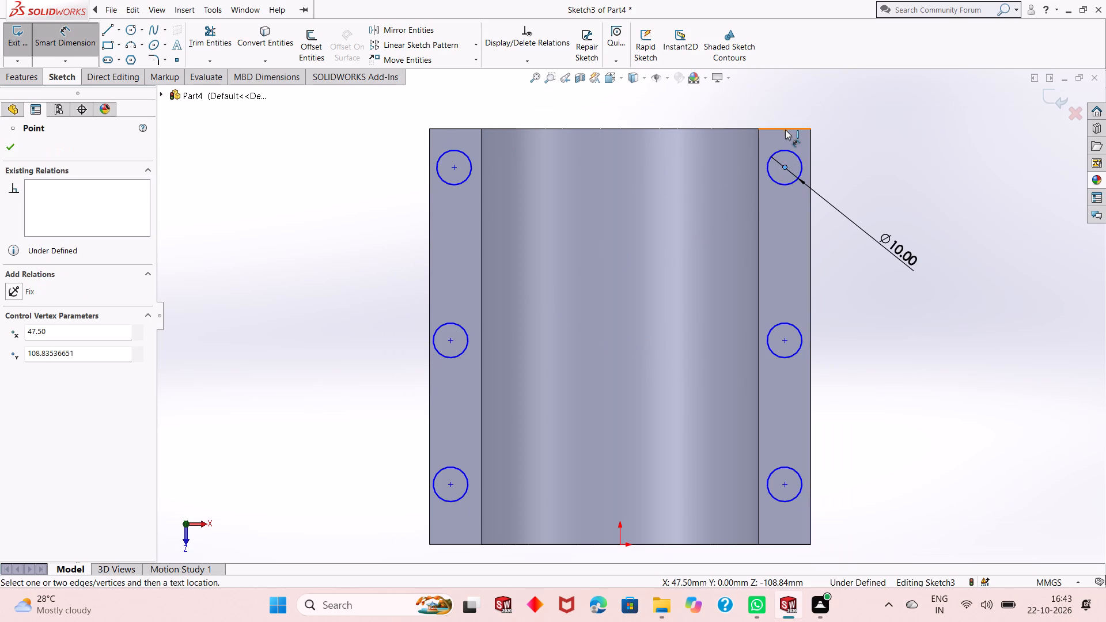
click(785, 130)
click(935, 146)
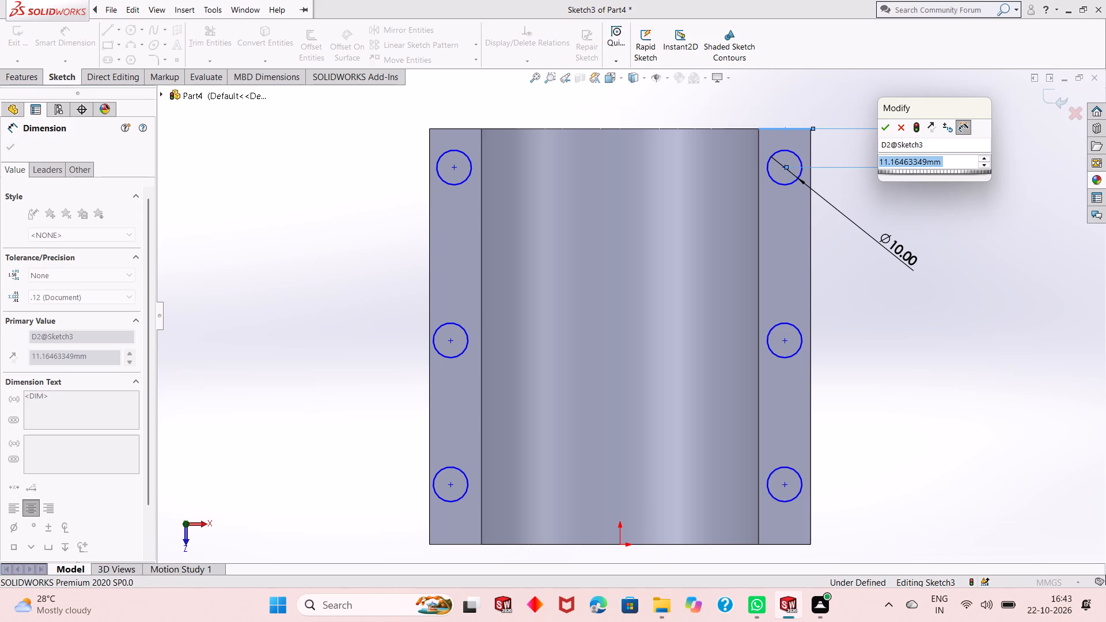
text(20)
key(Return)
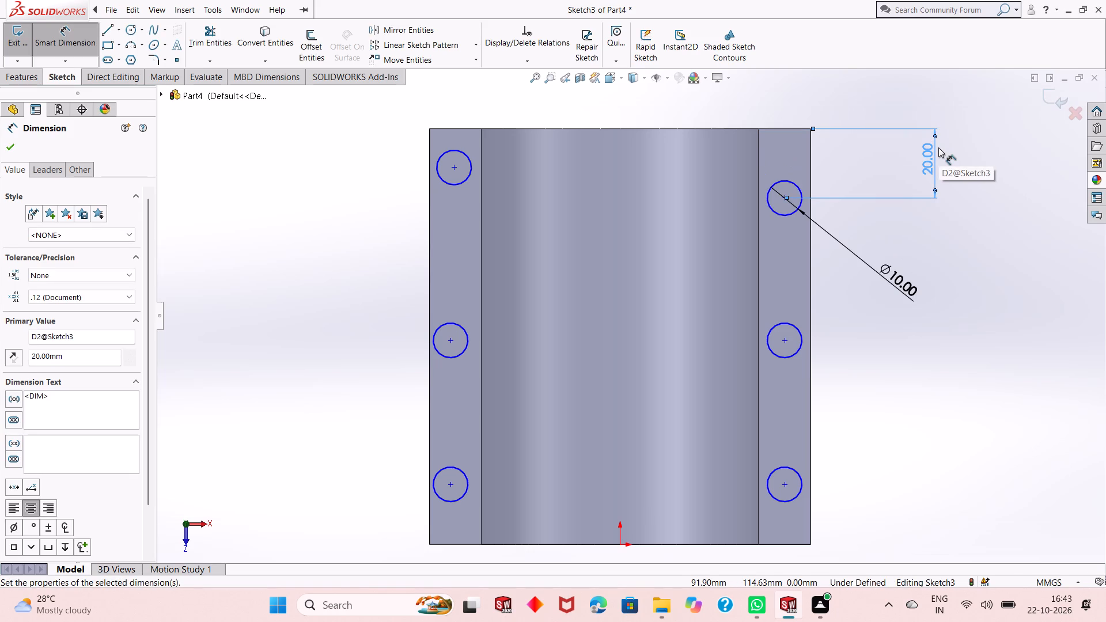
Dimension the right flange's lower circle centre 20 mm from the flange's bottom edge.
click(786, 485)
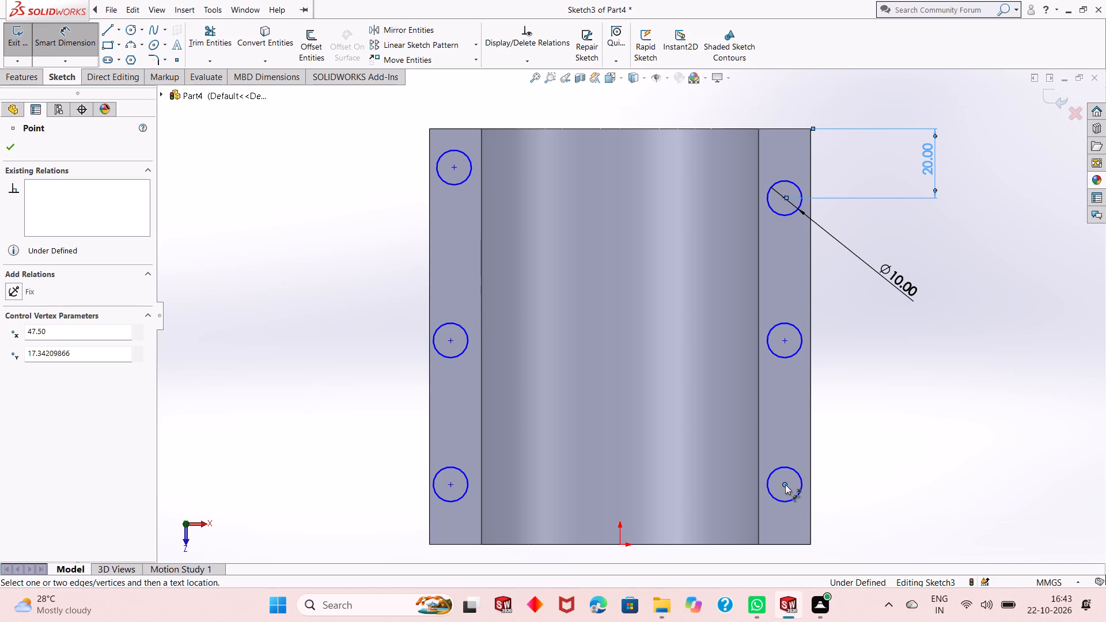
click(781, 543)
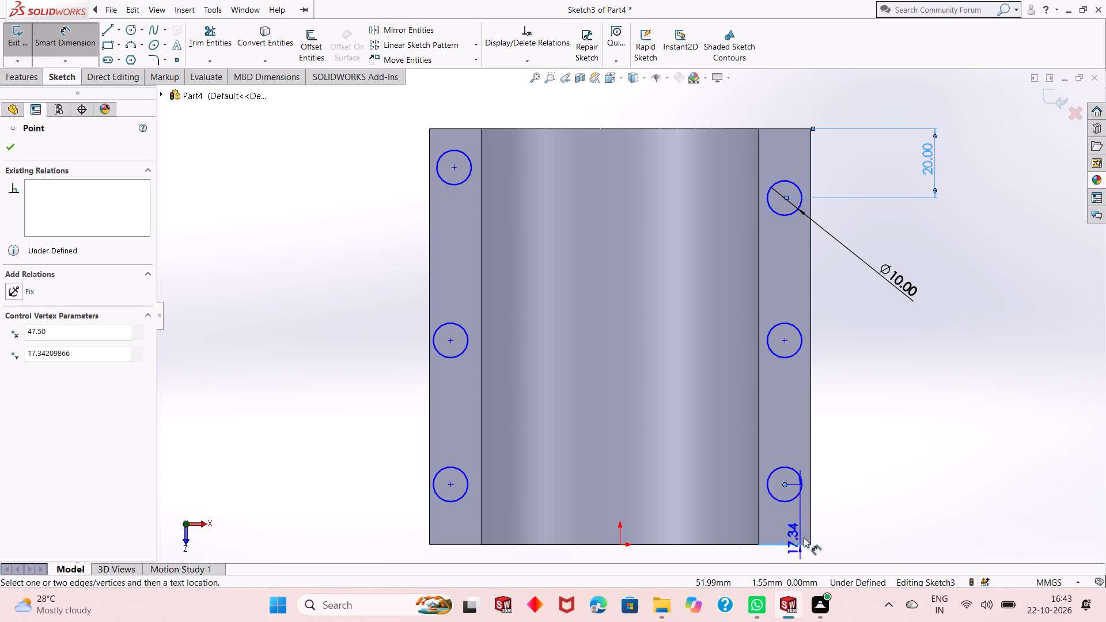
click(912, 517)
text(20)
key(Return)
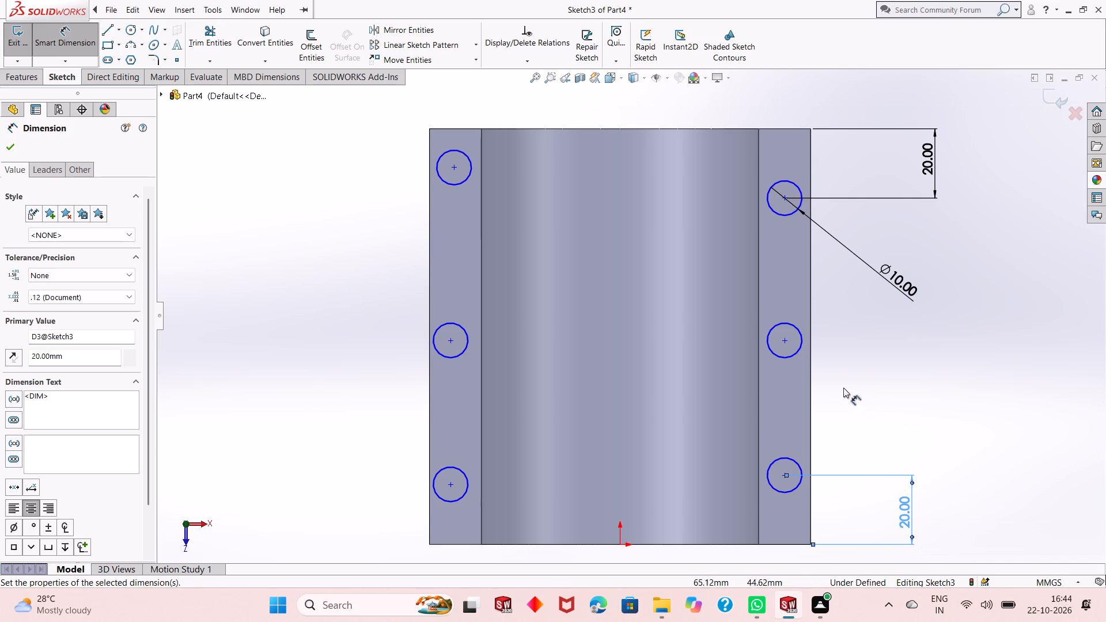
Dimension the right flange's middle circle centre 60 mm from the flange's bottom edge.
click(783, 342)
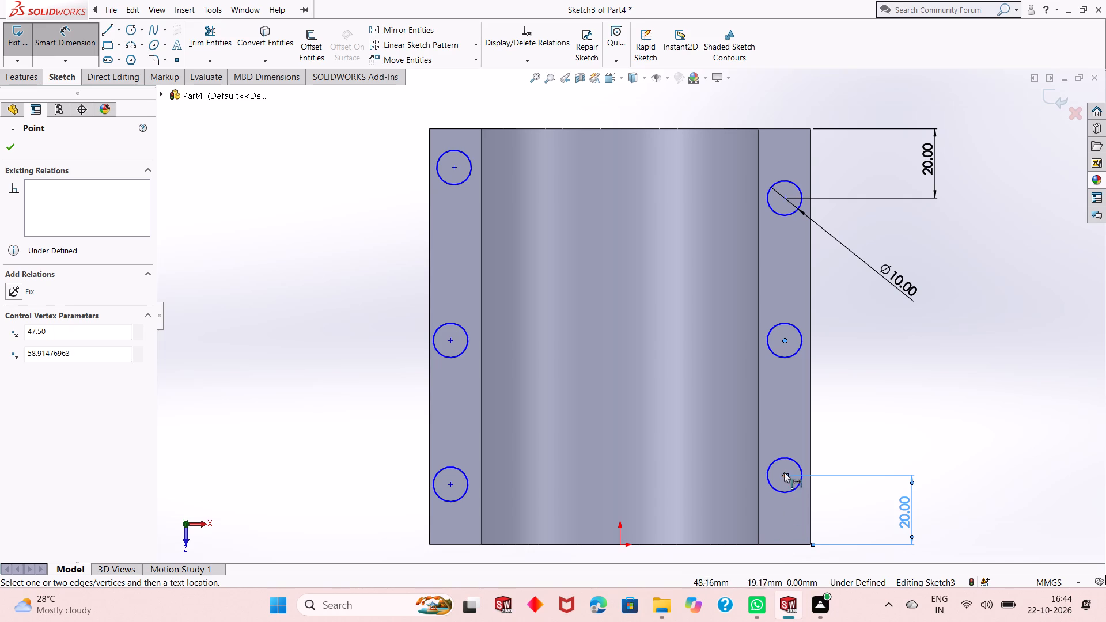
click(791, 543)
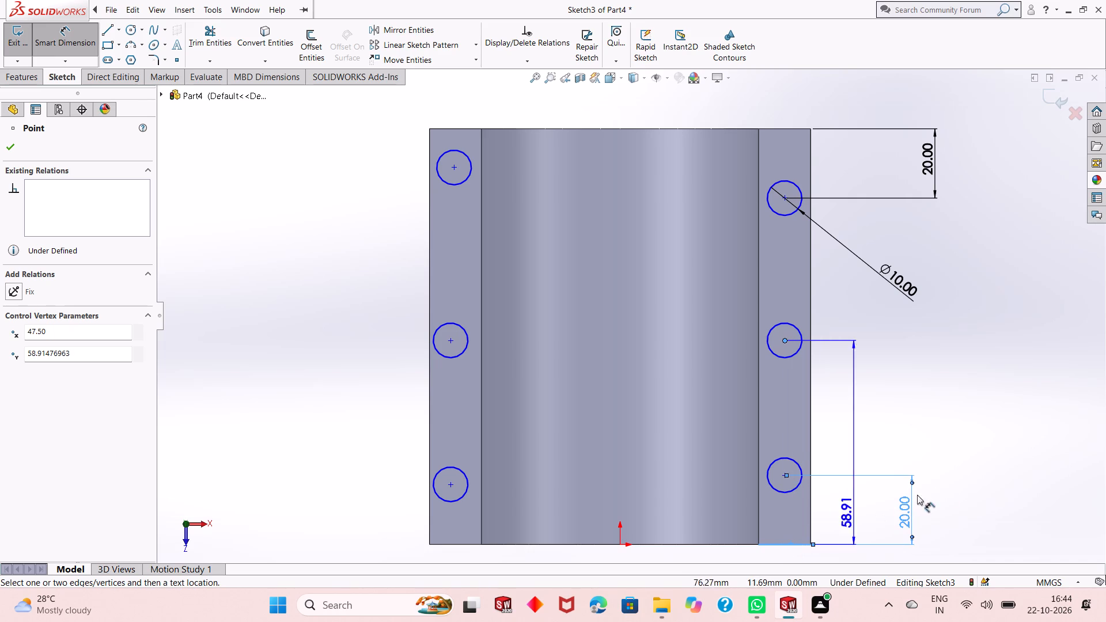
click(976, 483)
text(60)
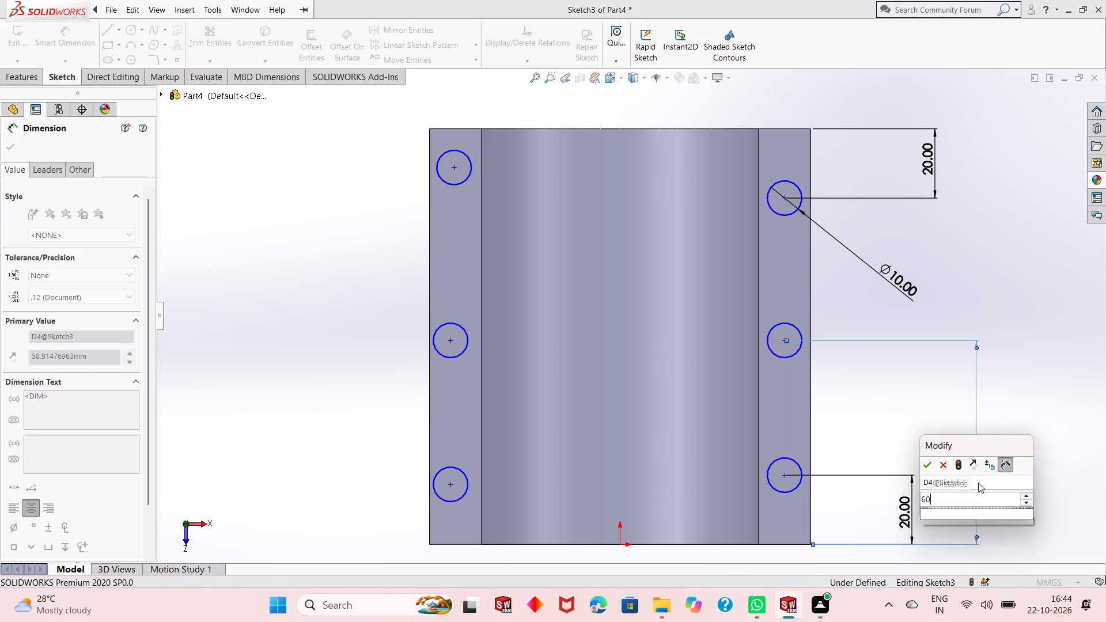
key(Return)
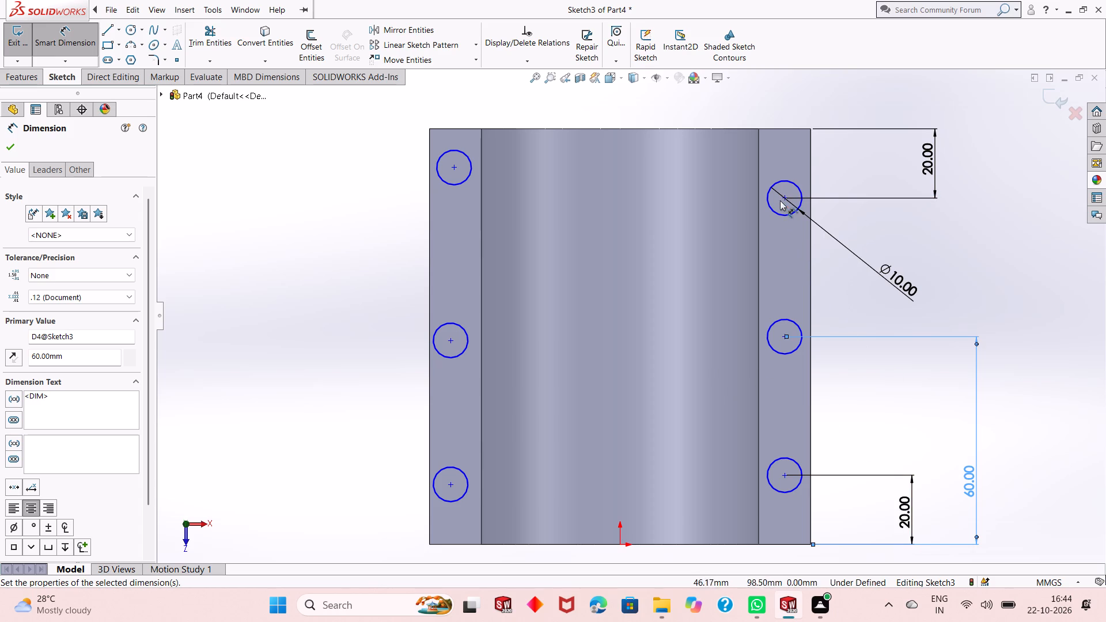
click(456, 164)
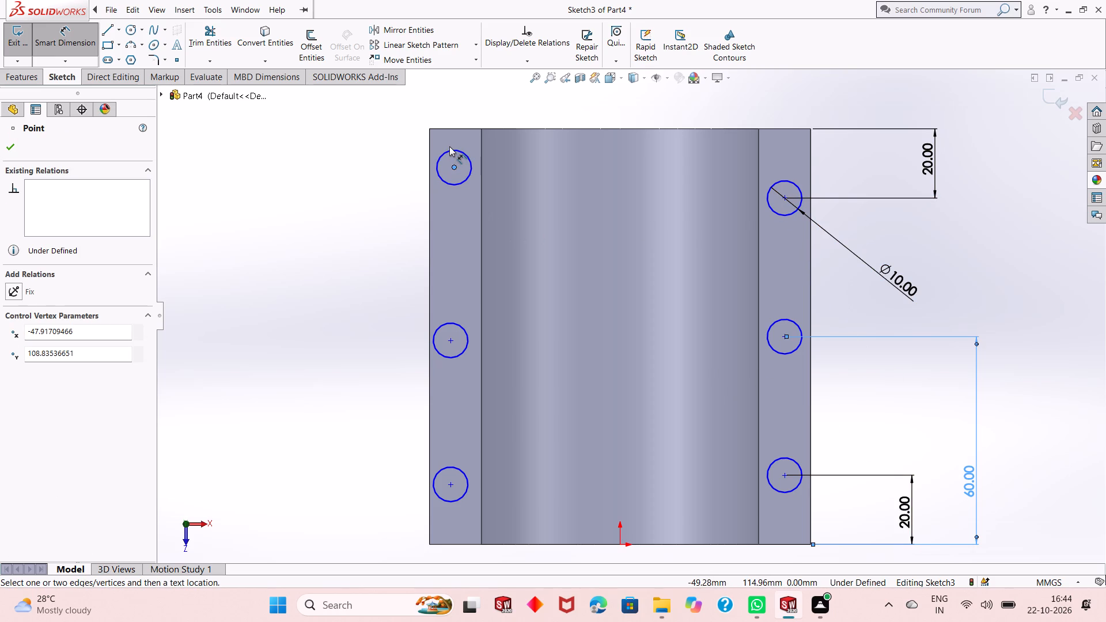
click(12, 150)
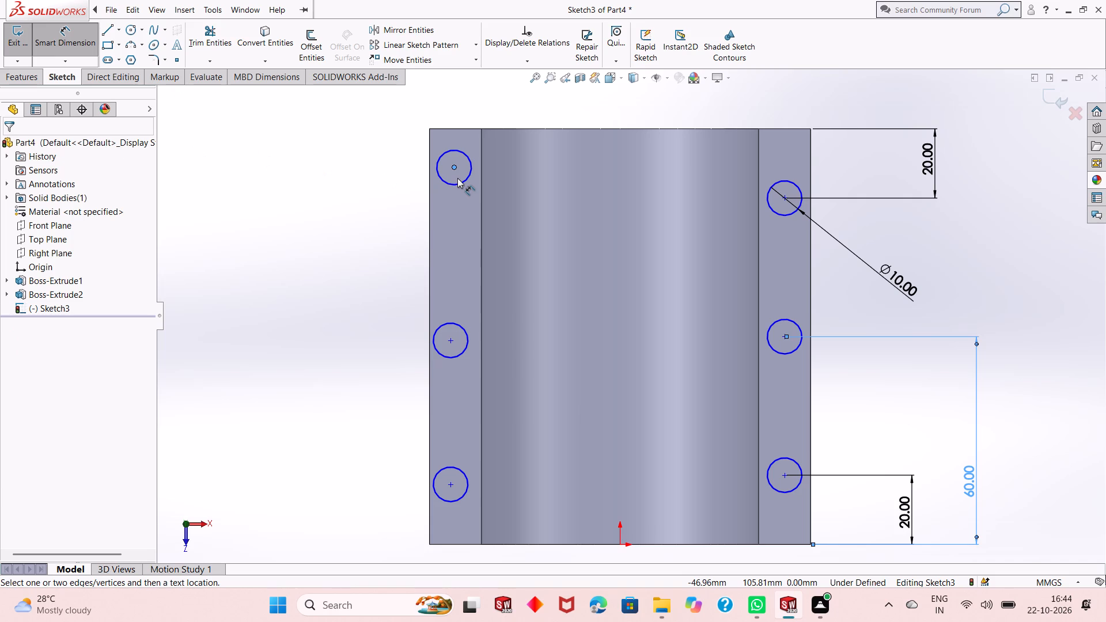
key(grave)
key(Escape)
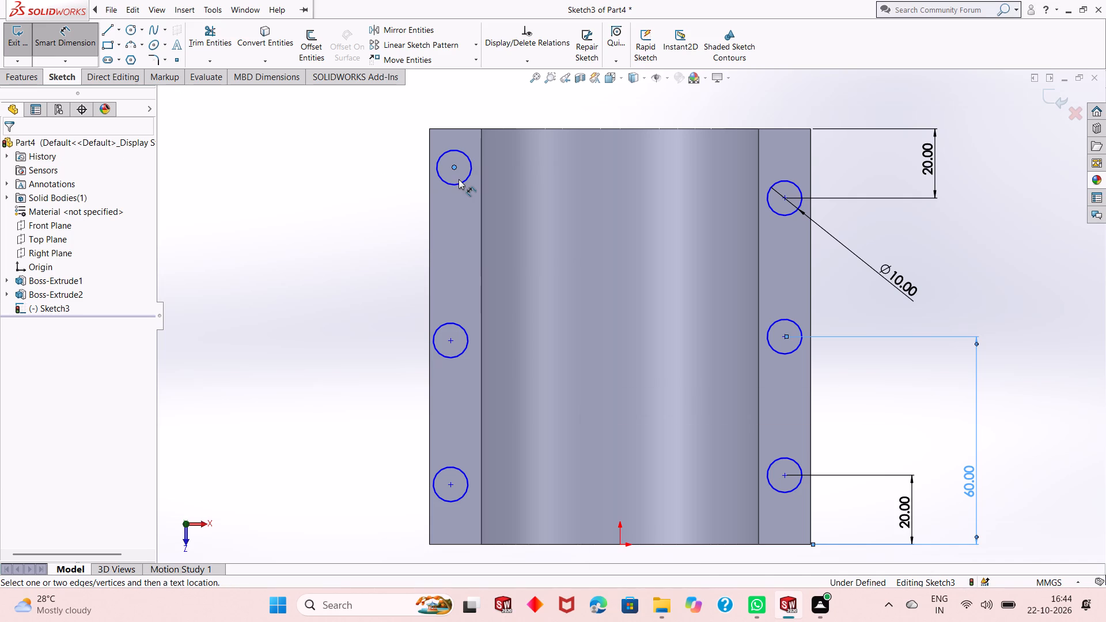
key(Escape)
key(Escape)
Apply Horizontal relations between the upper, middle and lower circle centres on the left flange and their counterparts on the right flange.
click(453, 167)
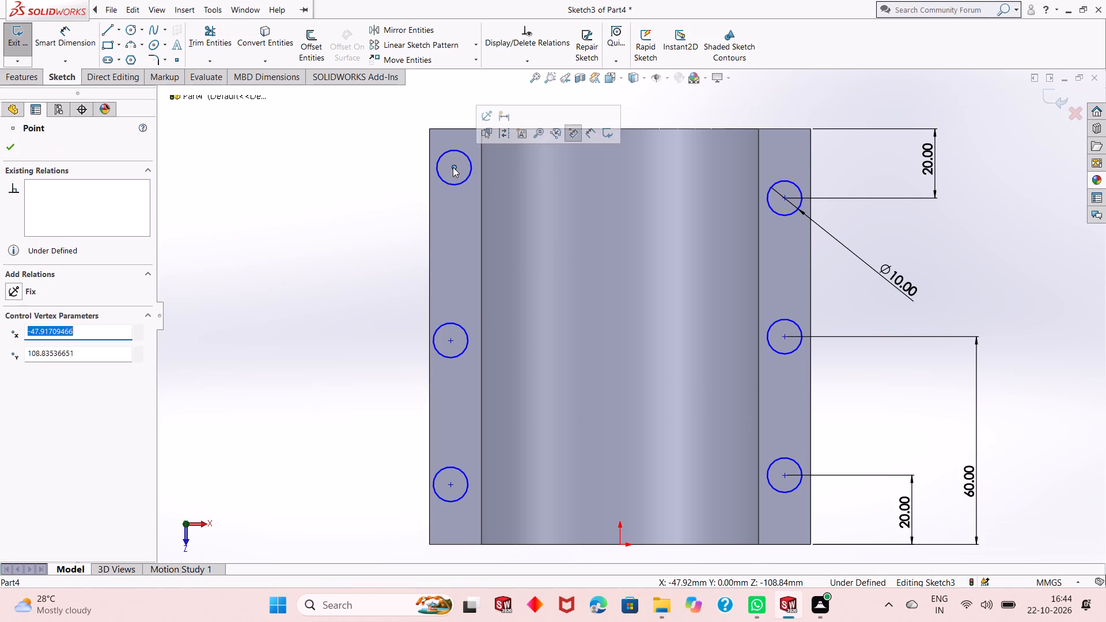
ctrl+click(786, 199)
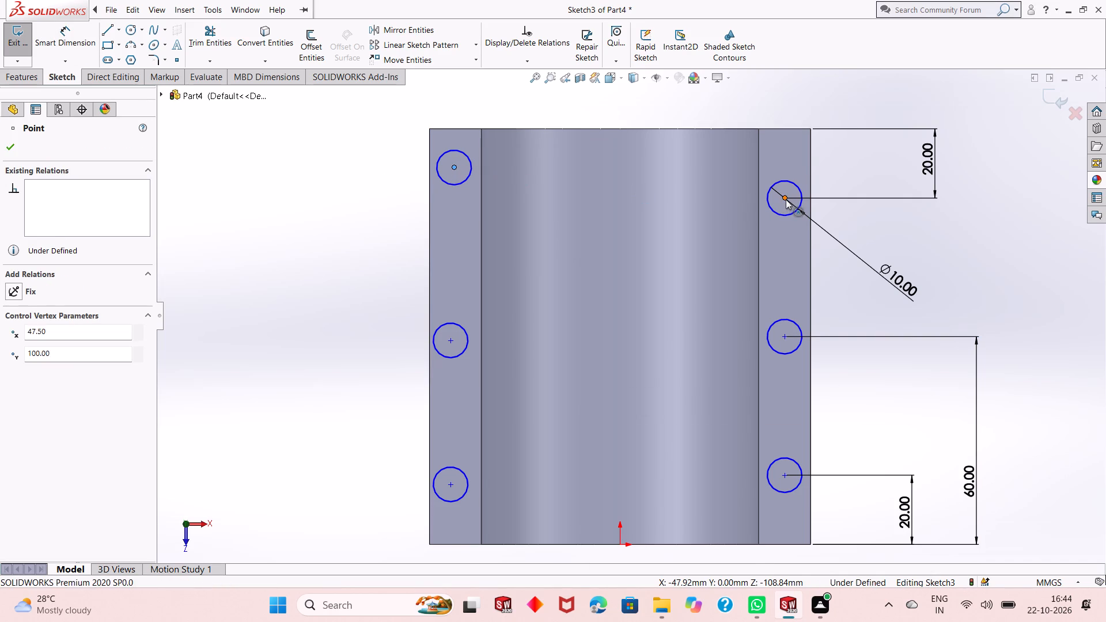
click(821, 152)
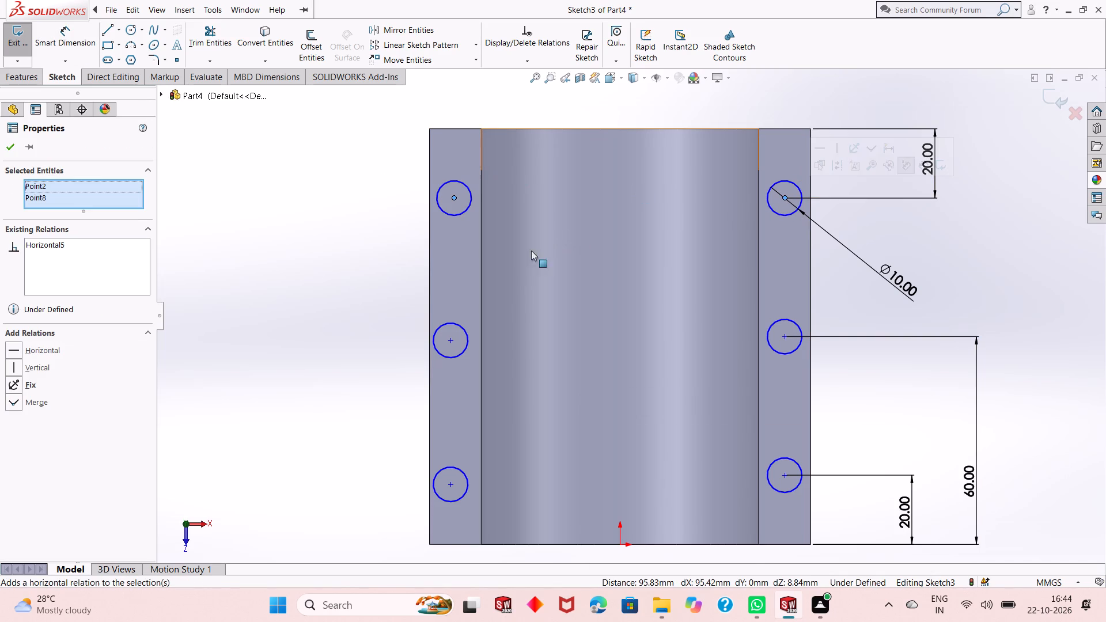
click(450, 339)
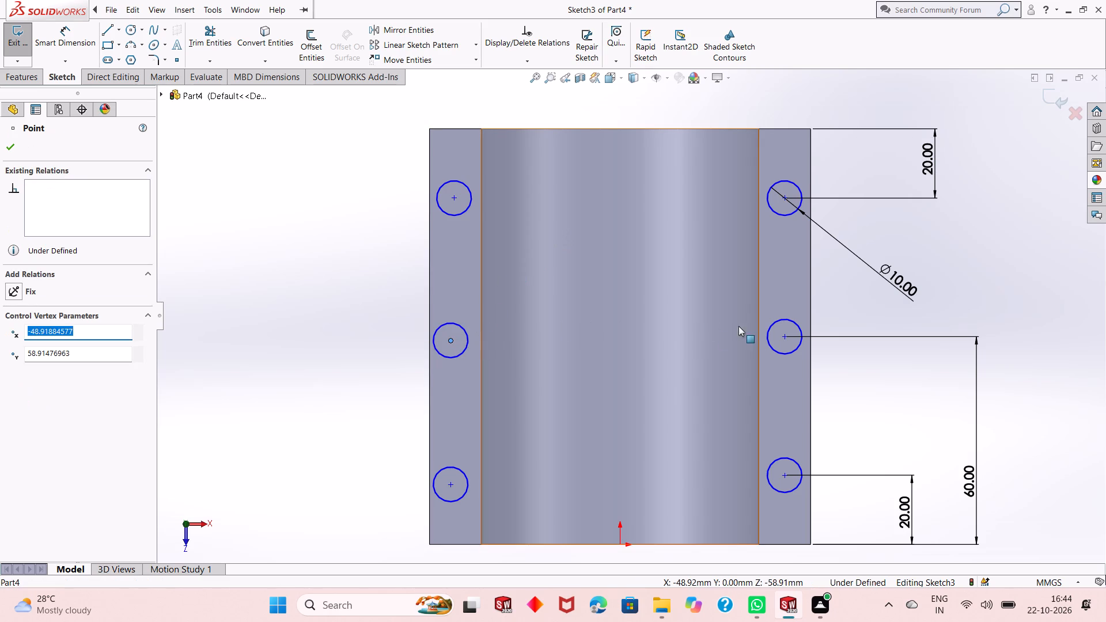
ctrl+click(784, 336)
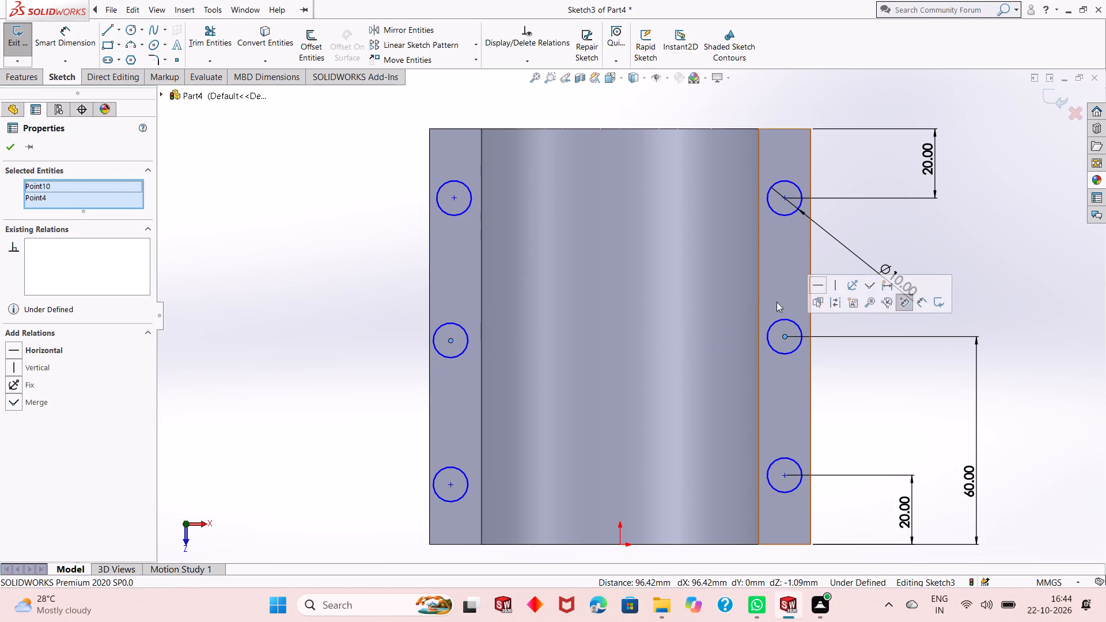
click(13, 354)
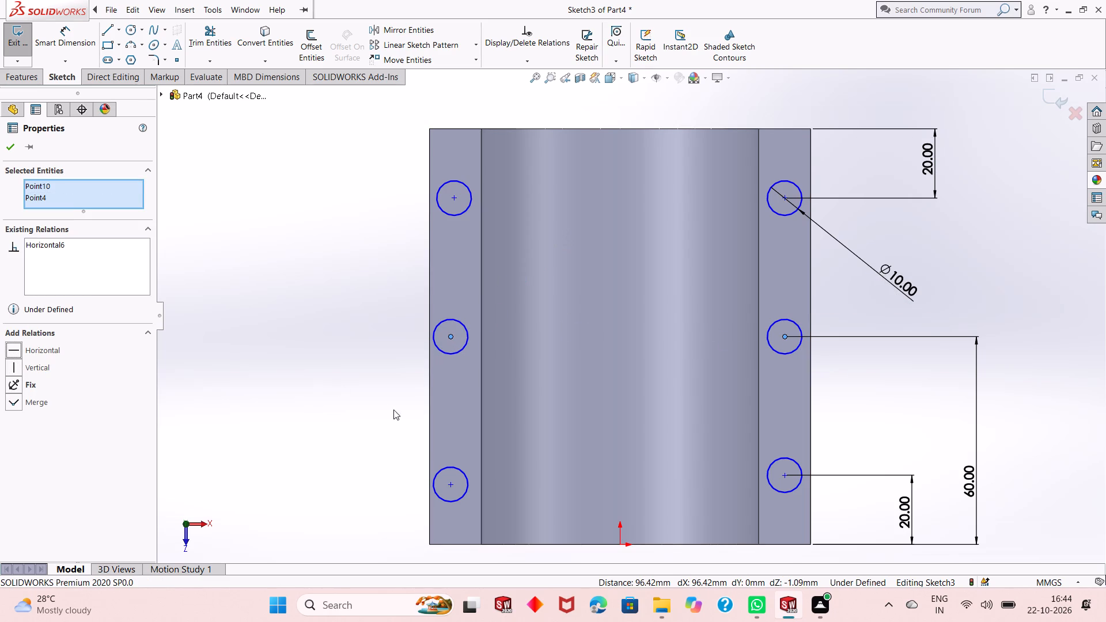
click(453, 483)
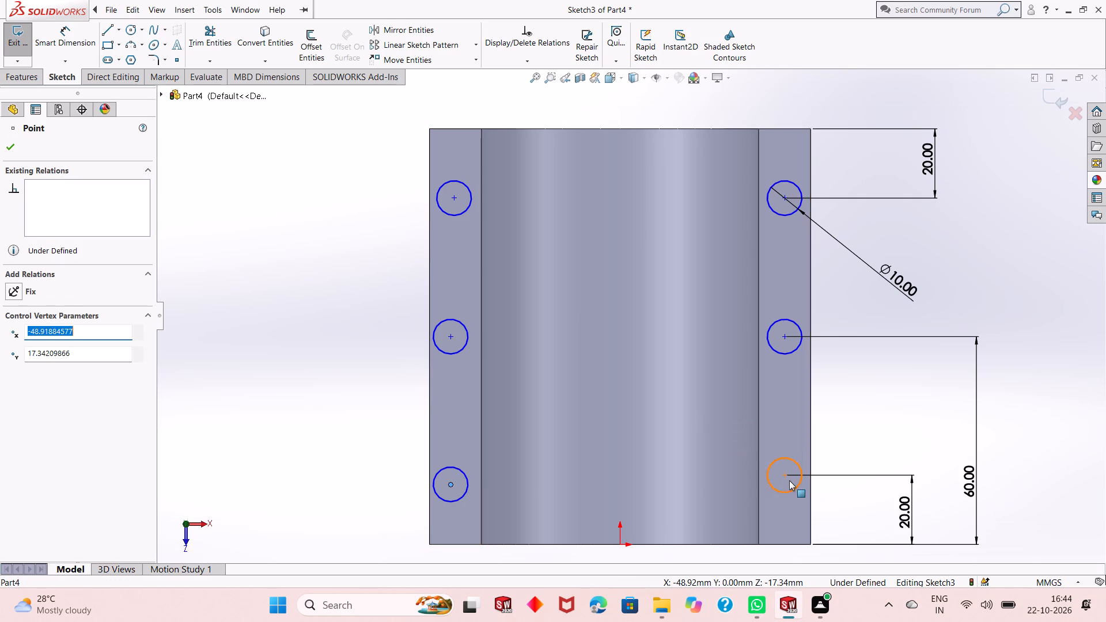
ctrl+click(788, 474)
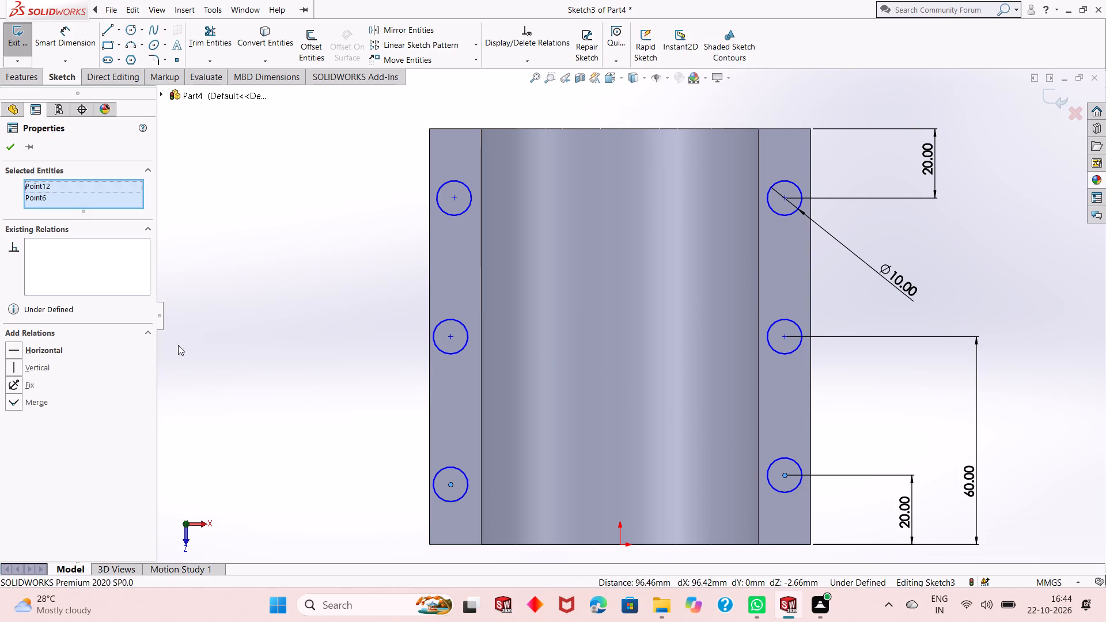
click(18, 351)
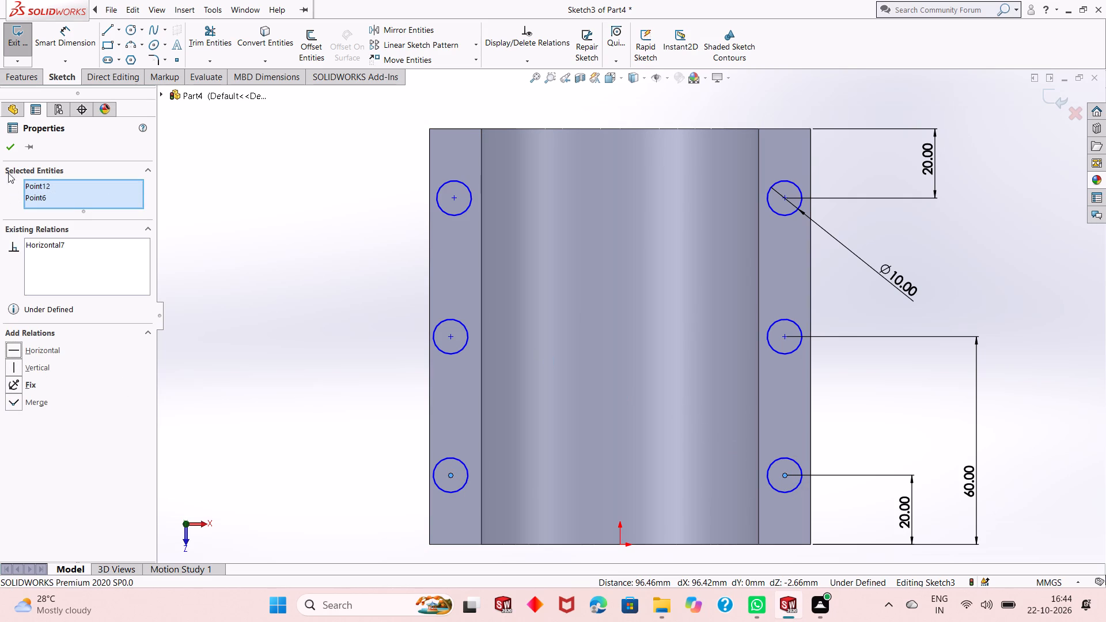
click(5, 145)
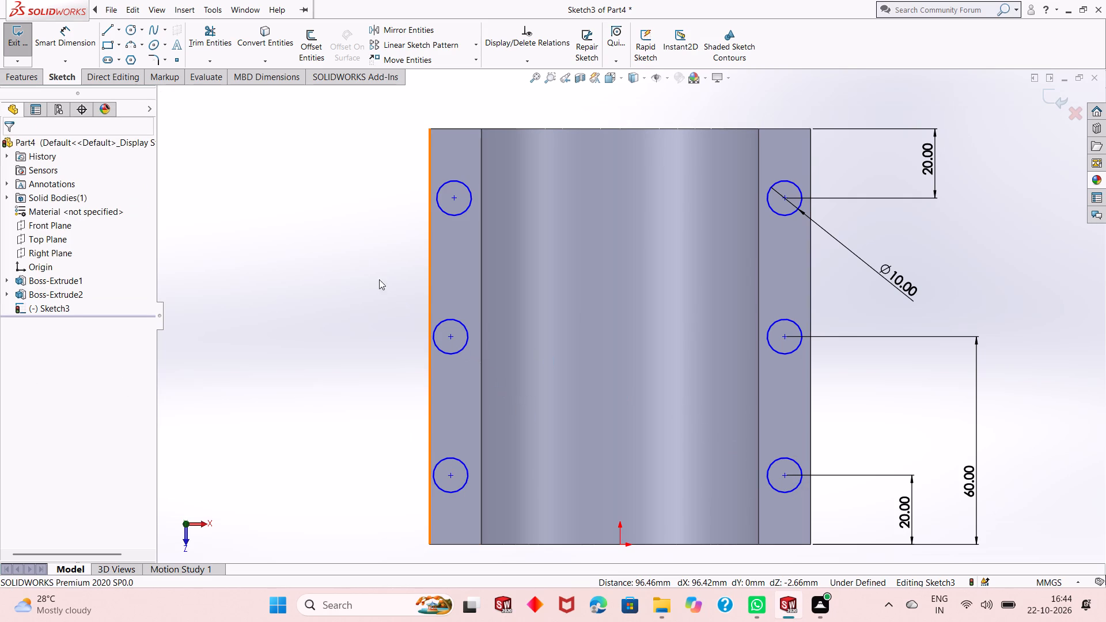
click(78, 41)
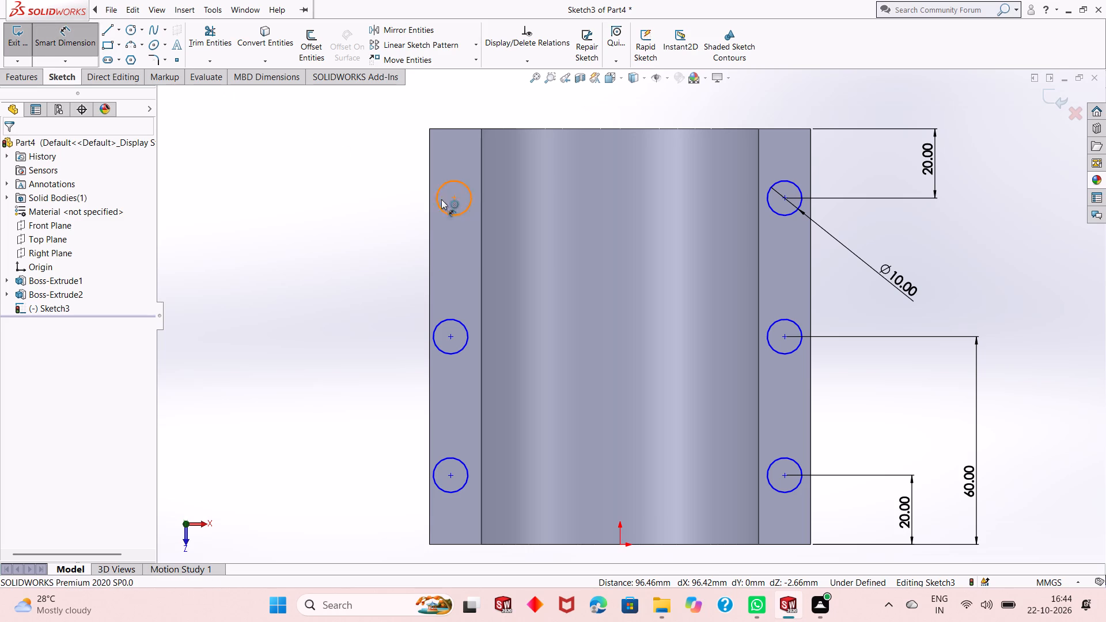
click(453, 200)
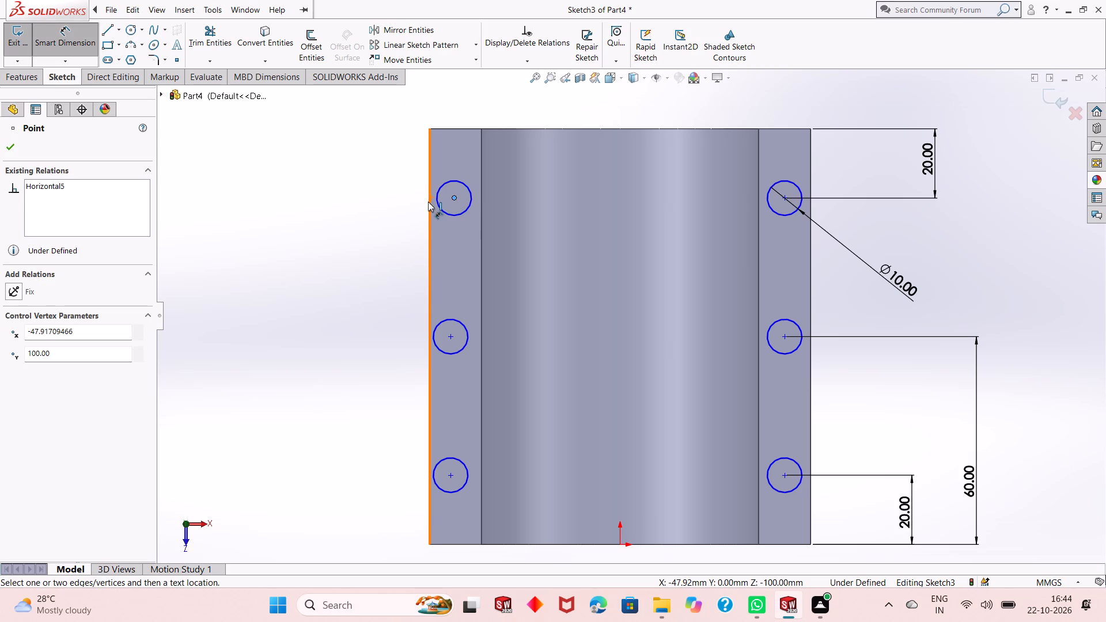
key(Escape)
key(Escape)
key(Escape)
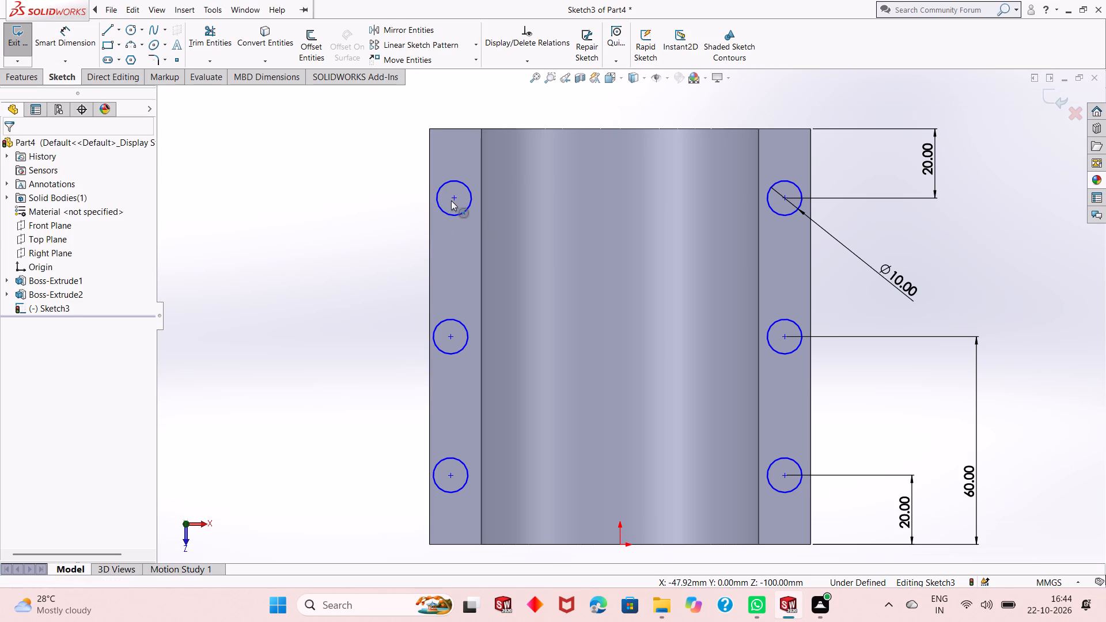
Apply a Vertical relation to the centres of the three circles on the left flange.
click(451, 200)
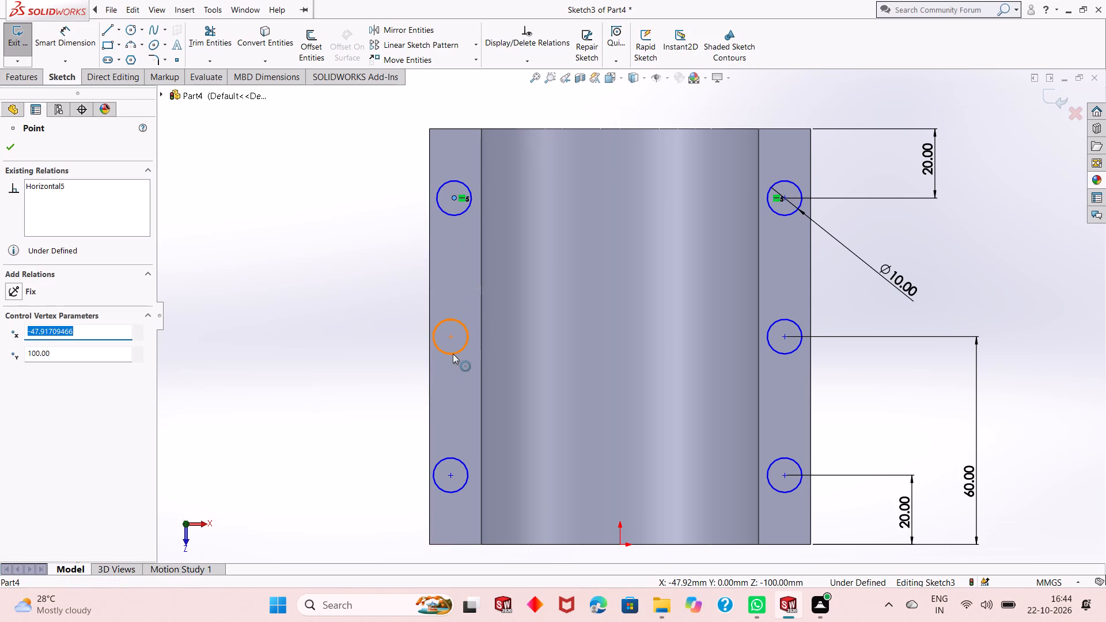
ctrl+click(452, 337)
ctrl+click(450, 473)
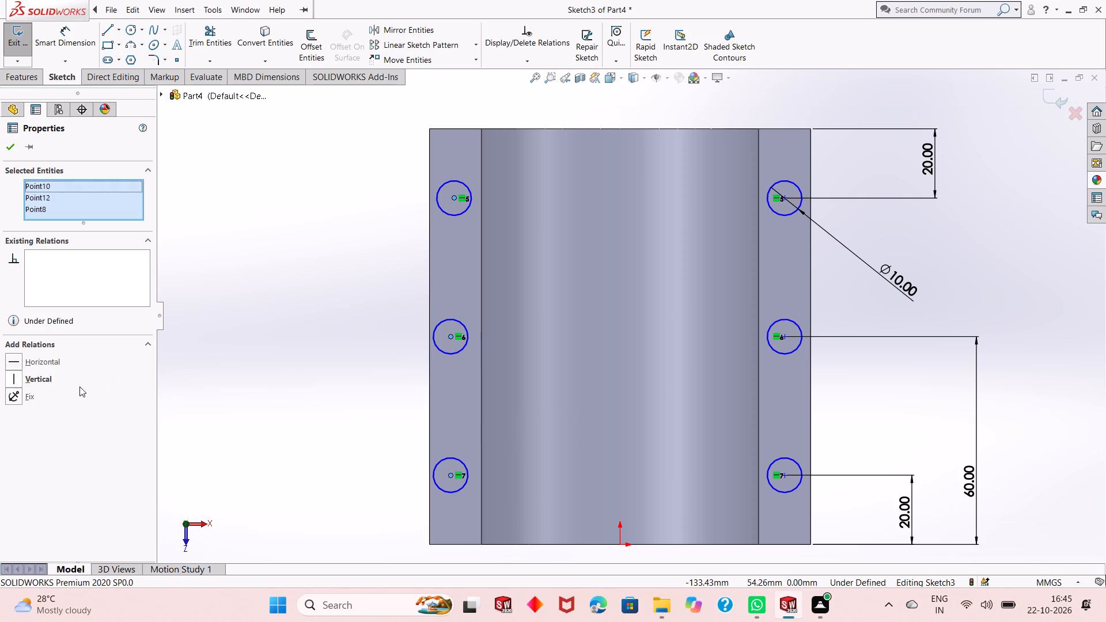
click(16, 377)
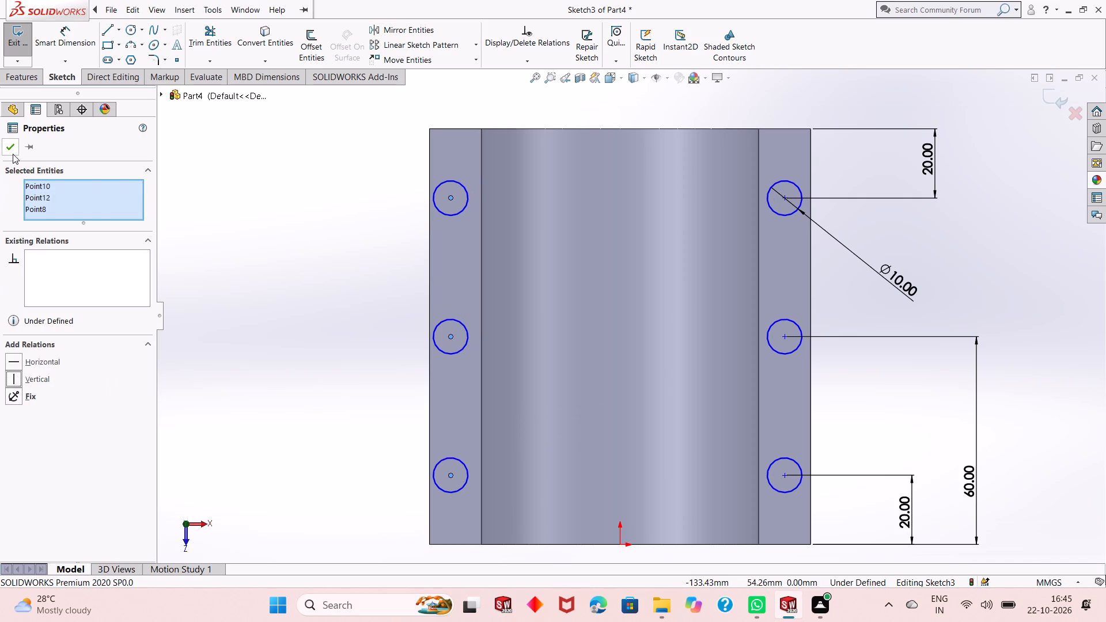
click(13, 150)
Dimension the left flange's upper circle centre 7.5 mm from the flange's outer edge.
click(61, 43)
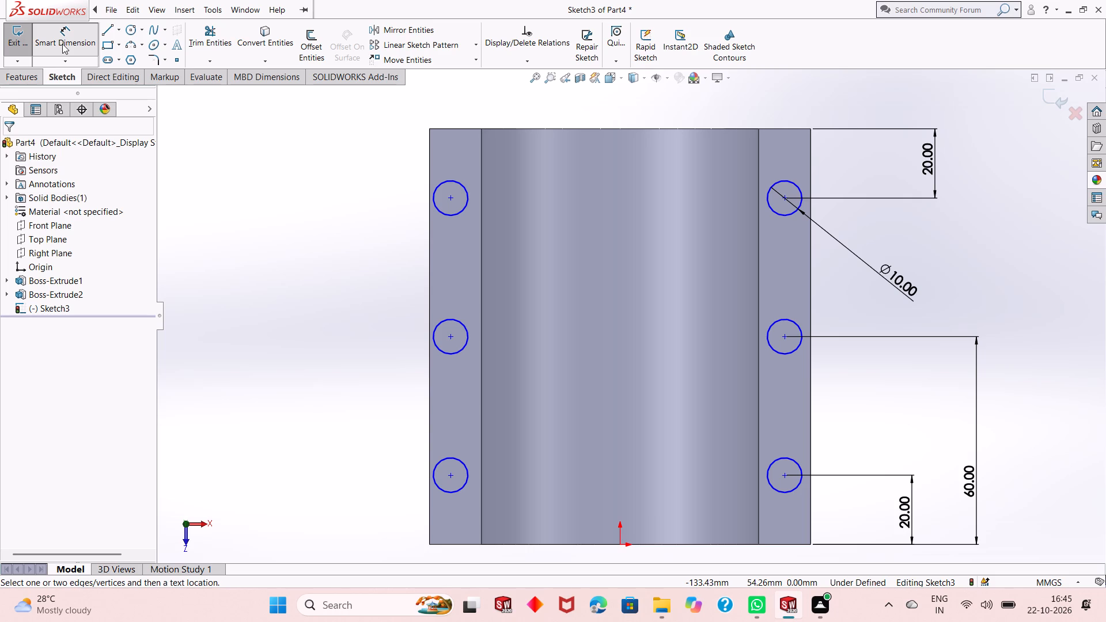
click(449, 198)
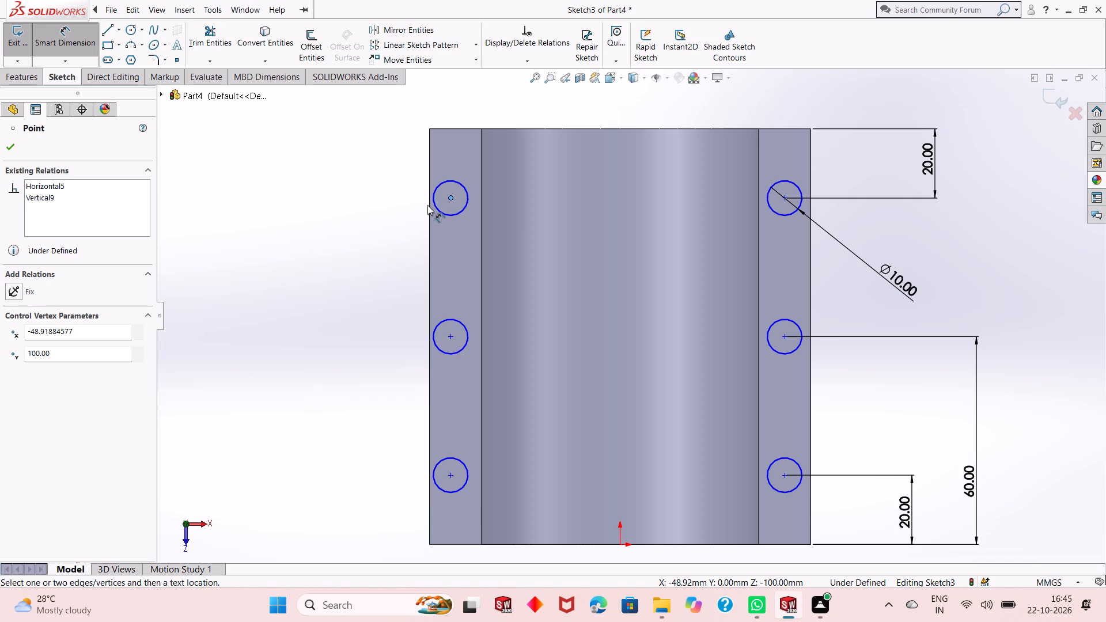
click(429, 204)
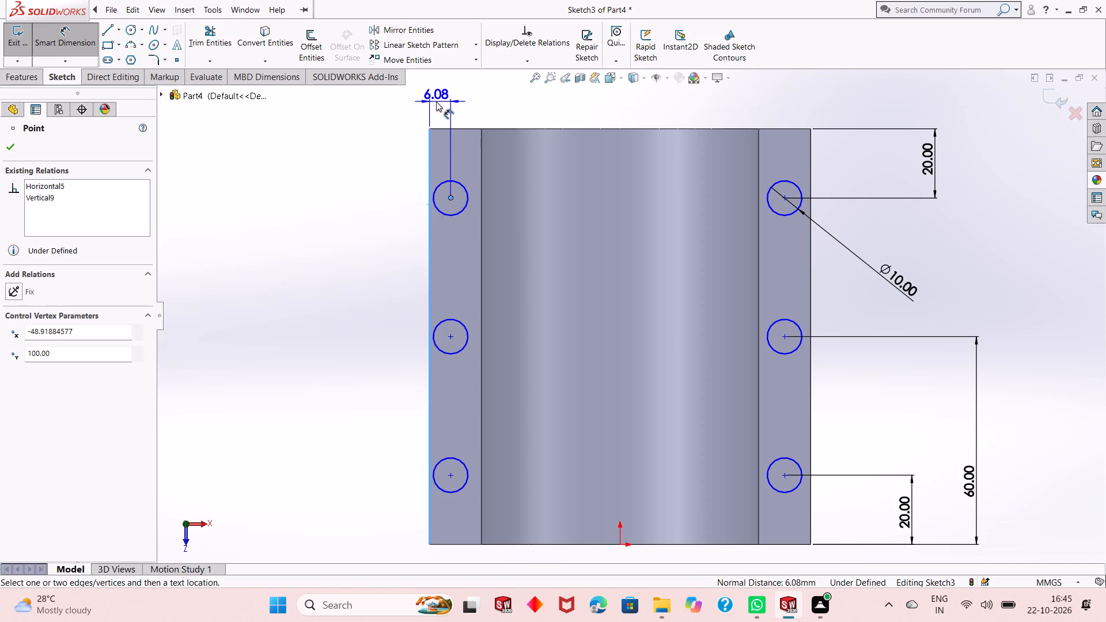
click(436, 101)
text(7.5)
key(Return)
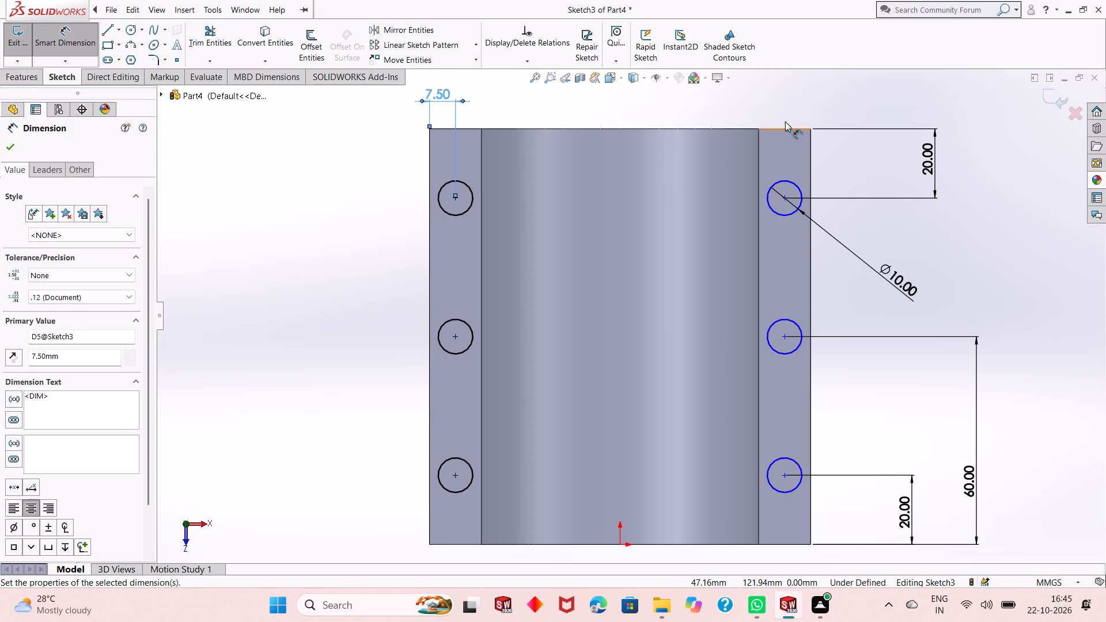
Dimension the right flange's upper circle centre 7.5 mm from the flange's outer edge.
click(785, 199)
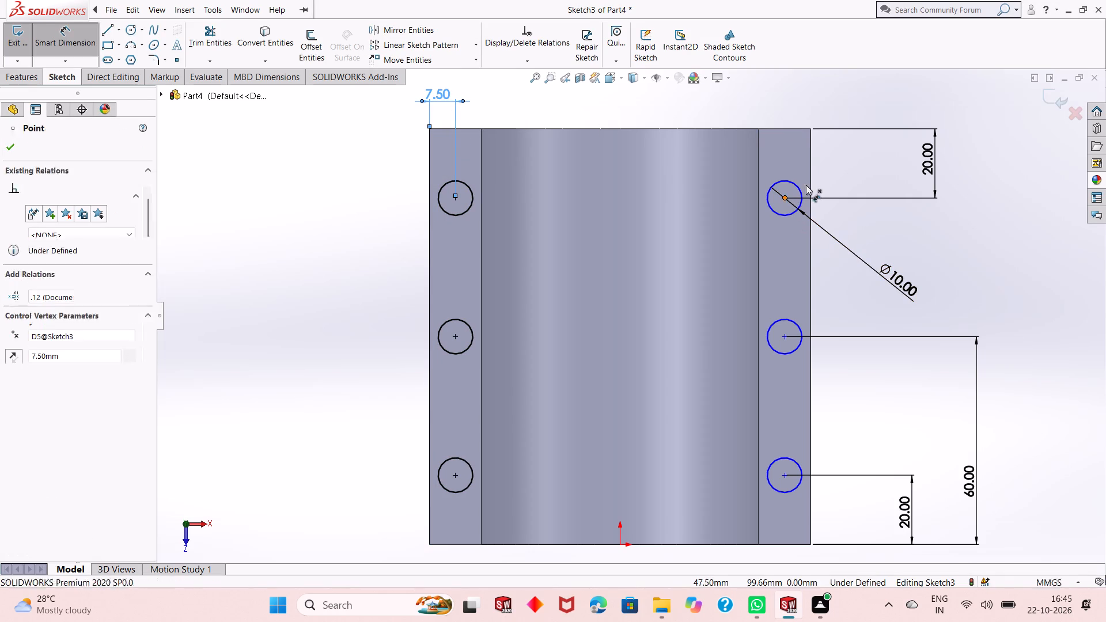
click(812, 179)
click(863, 109)
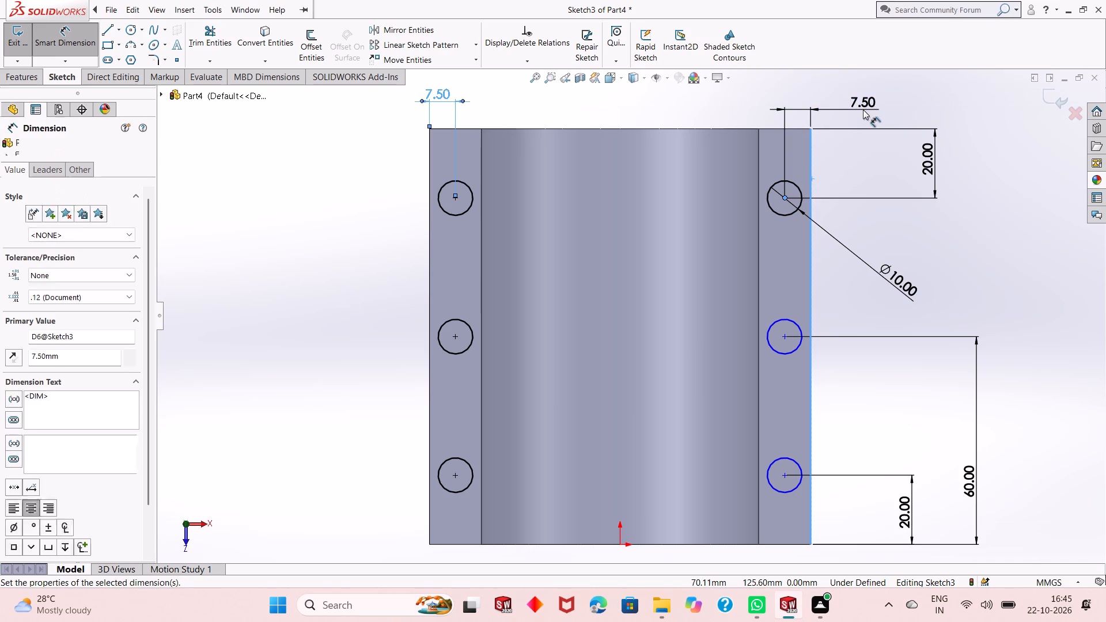
click(810, 93)
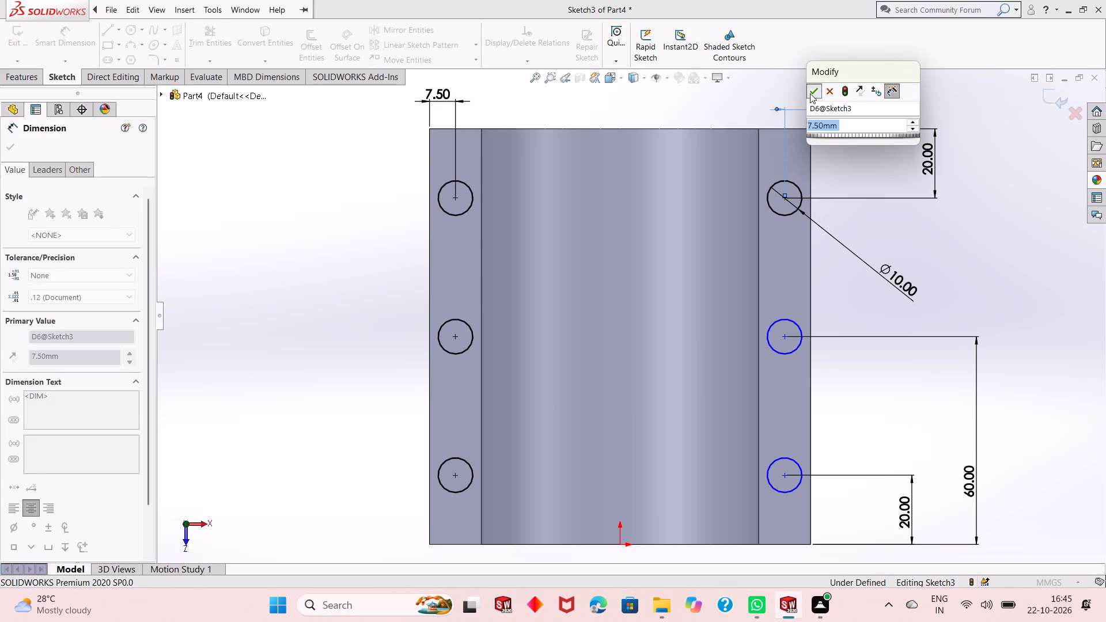
key(Escape)
key(Escape)
key(Escape)
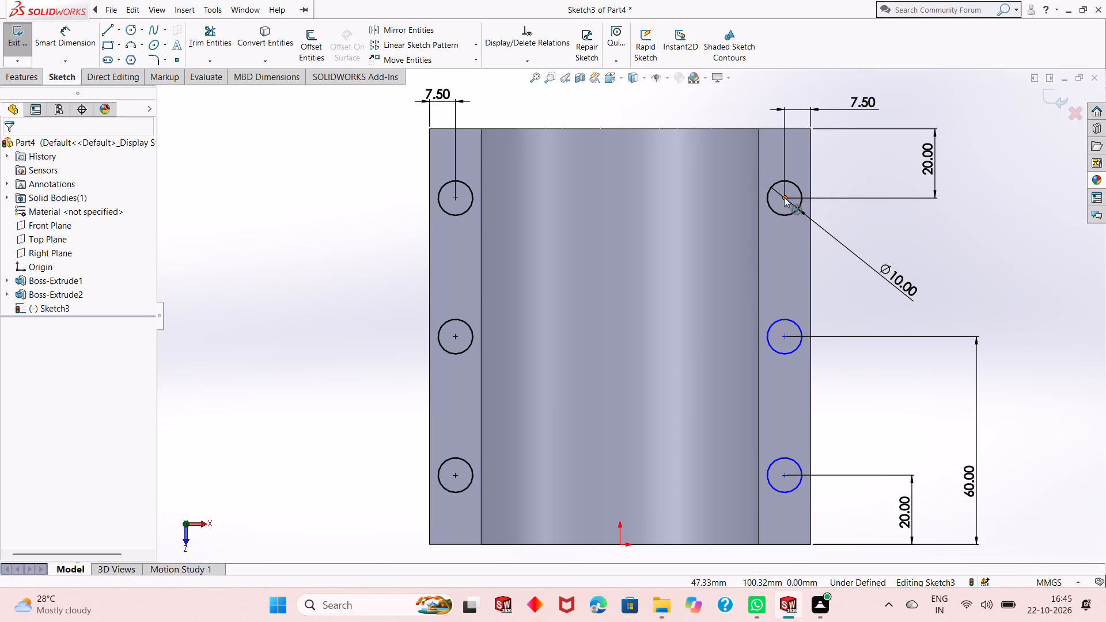
Apply a Vertical relation to the centres of the three circles on the right flange and exit the sketch.
click(784, 197)
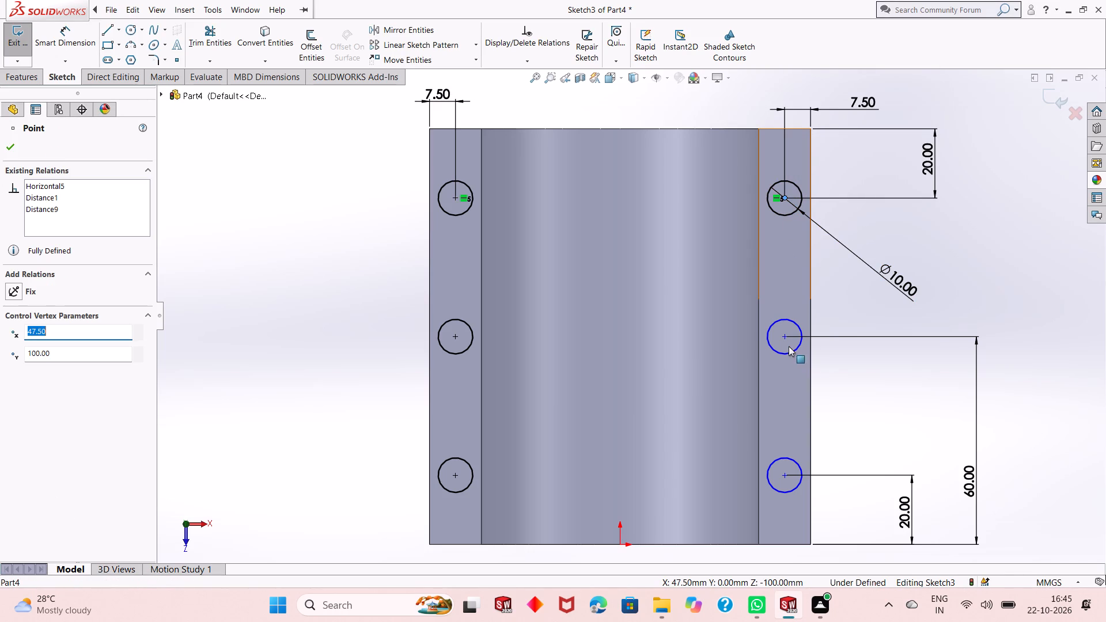
ctrl+click(786, 335)
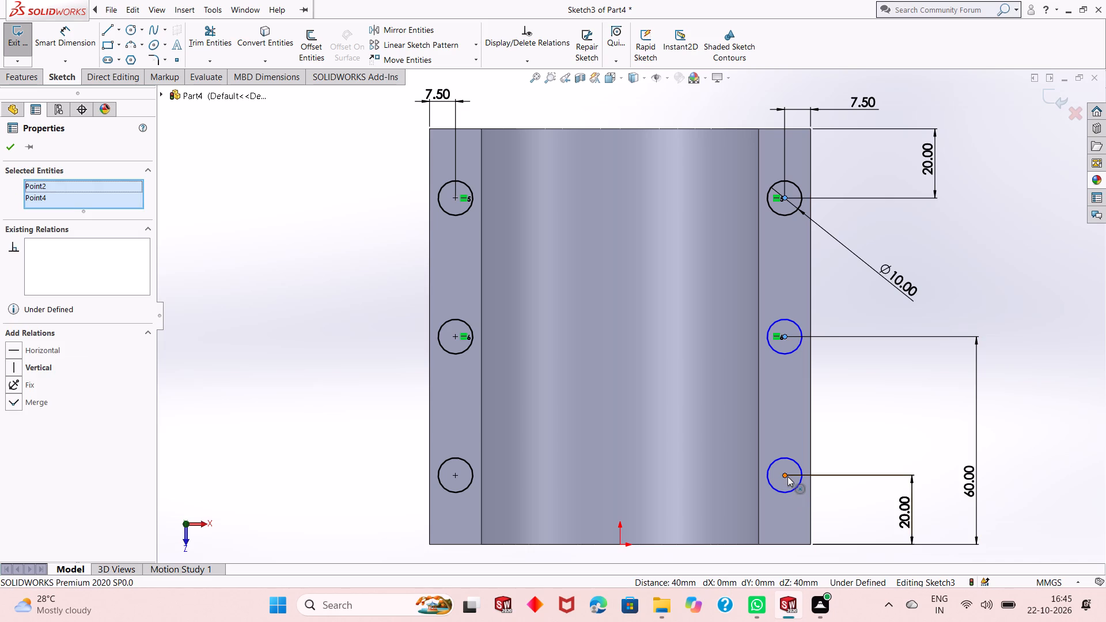
ctrl+click(787, 476)
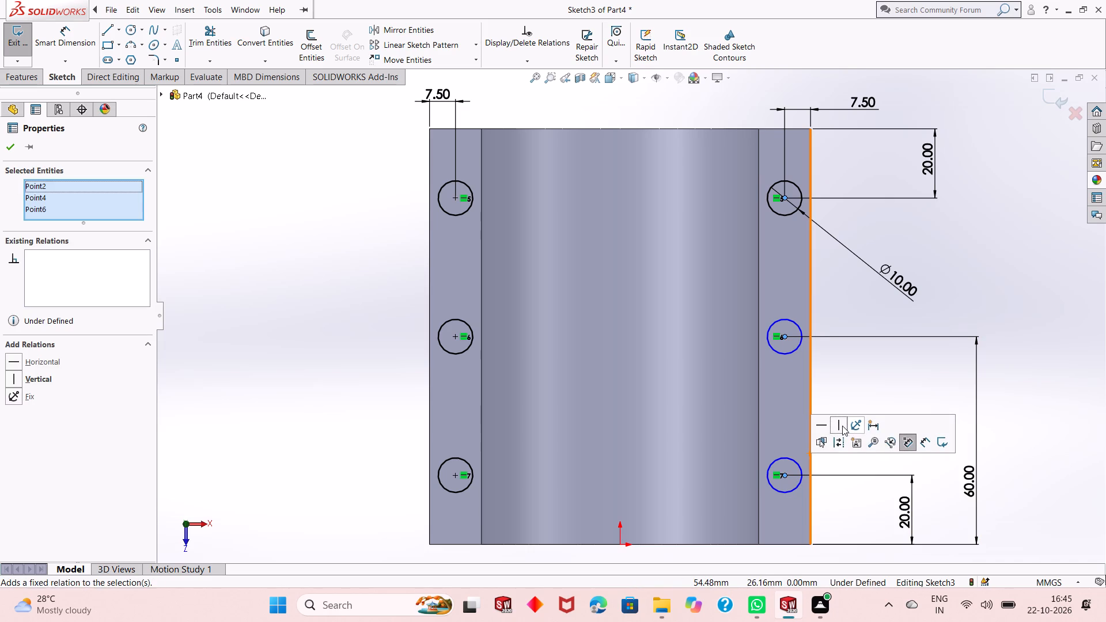
click(842, 426)
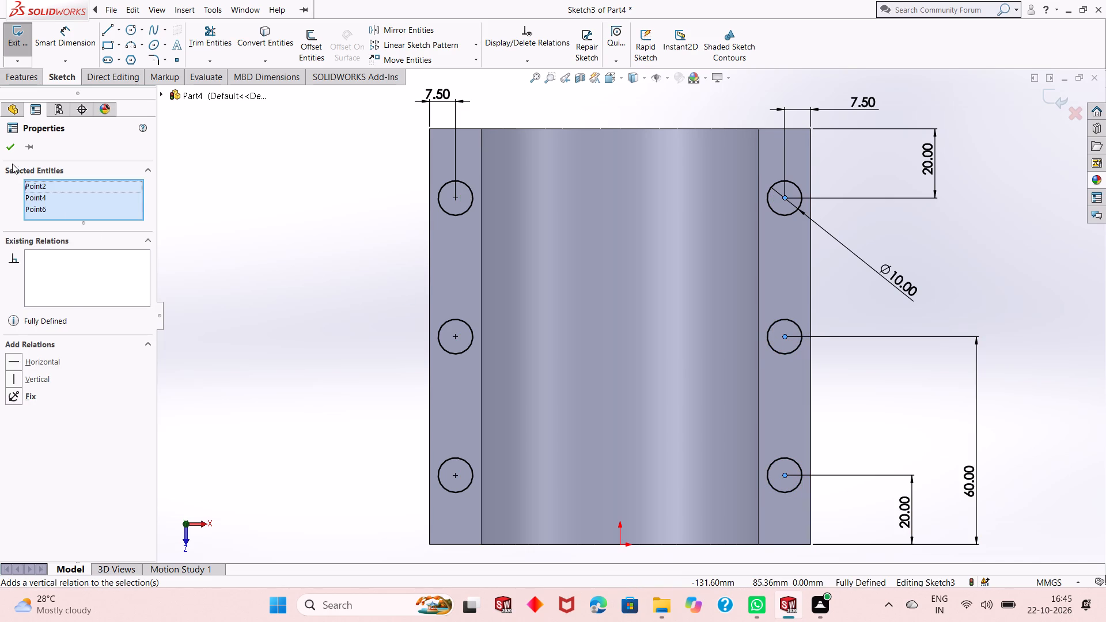
click(9, 149)
key(Escape)
key(Escape)
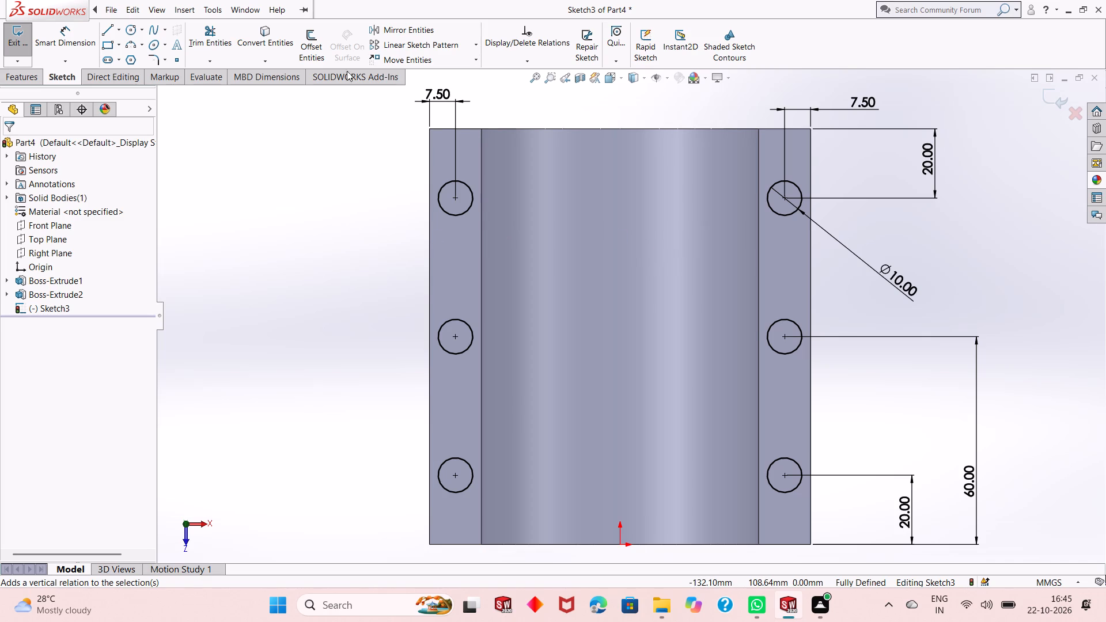
click(1046, 97)
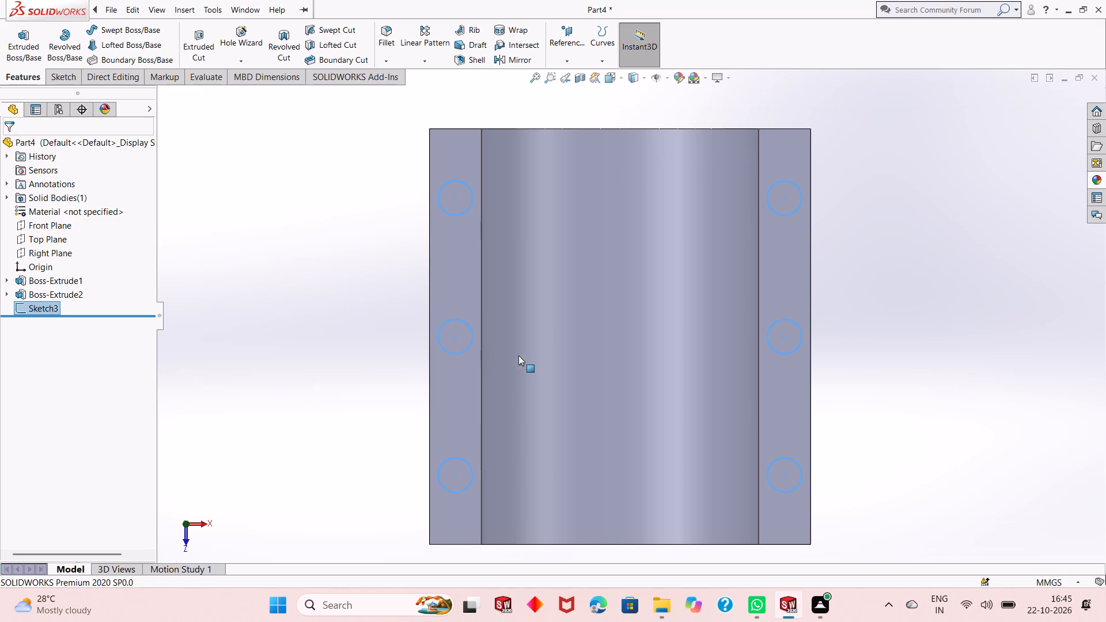
click(248, 354)
Start a Hole Wizard feature using a legacy hole of the Counterbored type.
scroll(685, 333, up, 2)
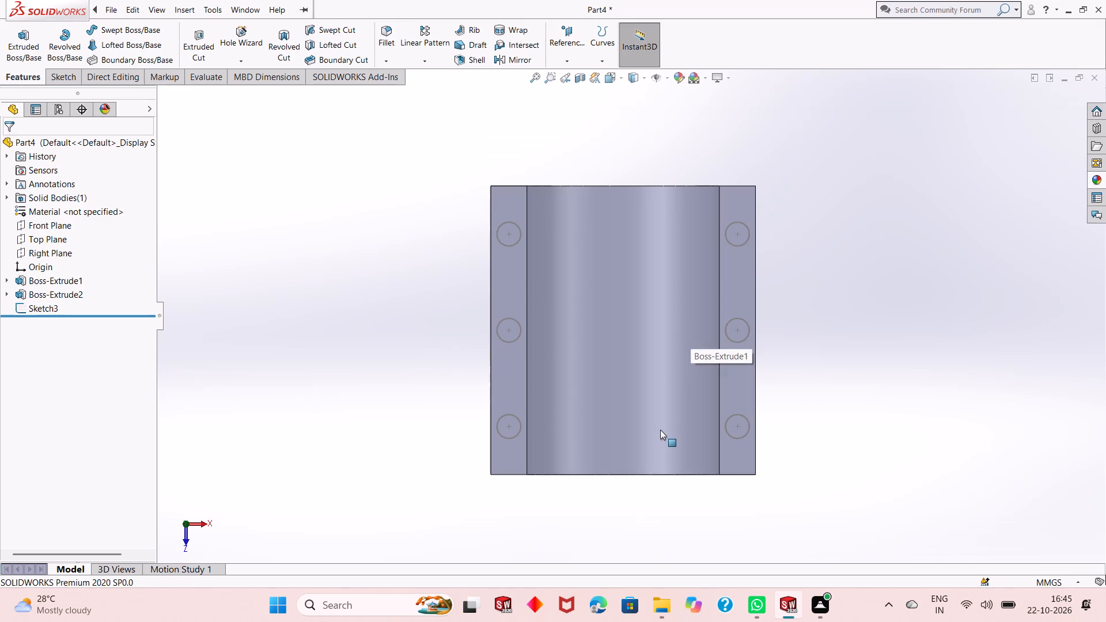
click(252, 48)
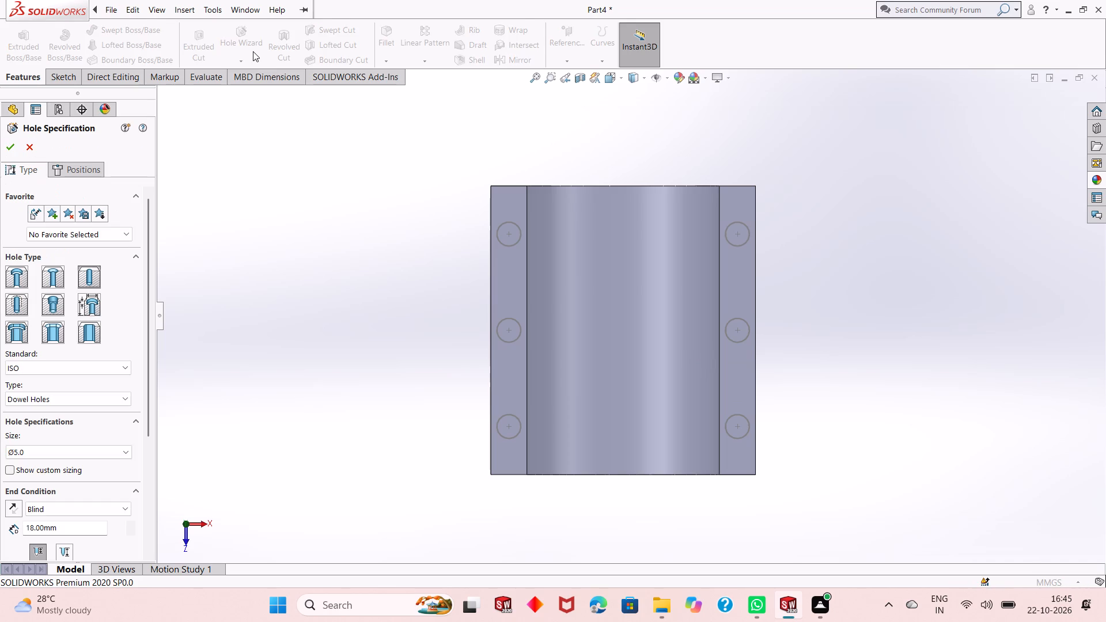
click(99, 300)
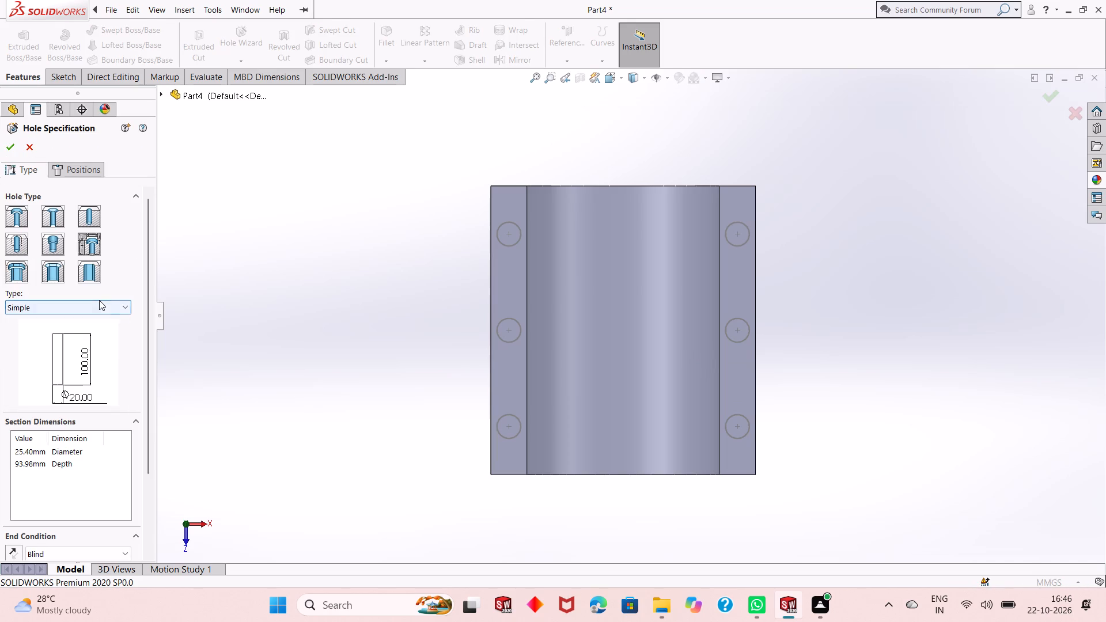
click(115, 313)
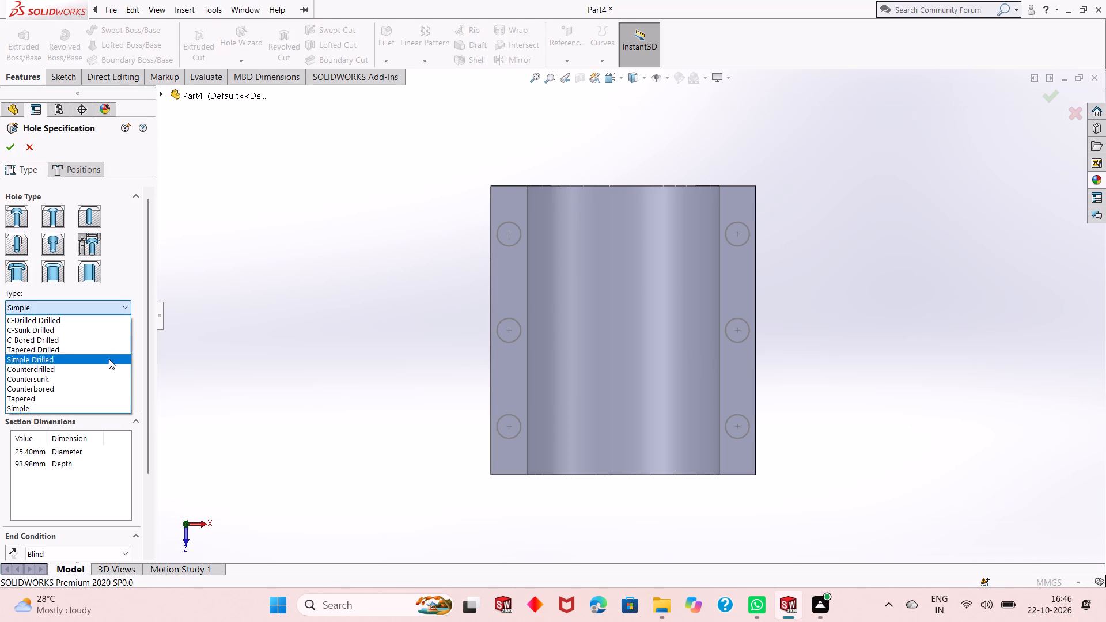
click(103, 388)
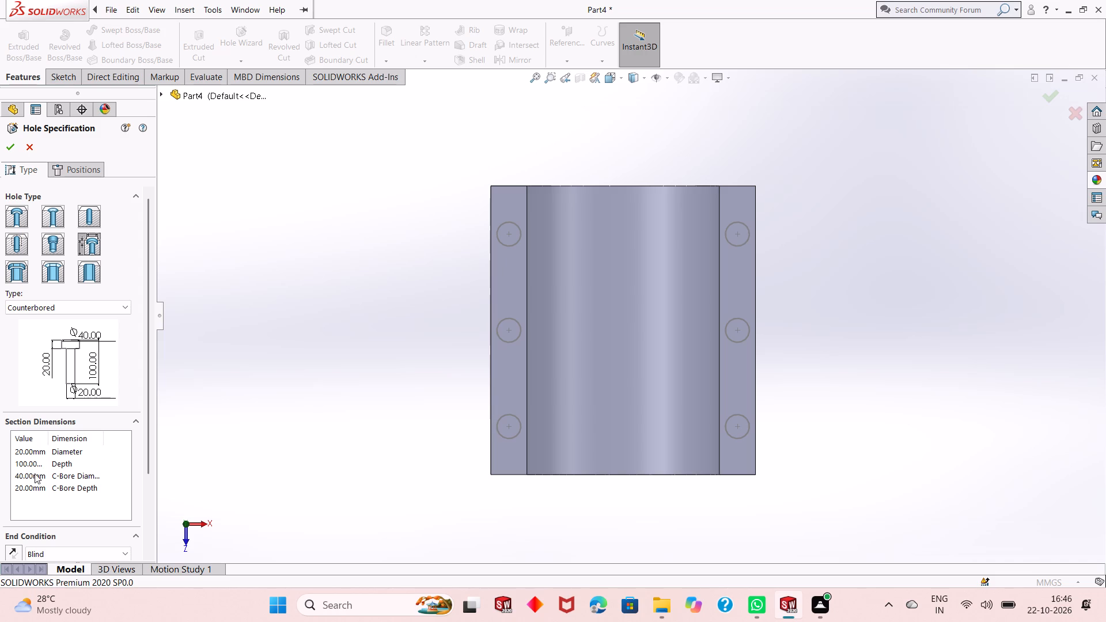
Set the counterbored hole to 6 mm diameter, 10 mm depth, 10 mm counterbore diameter and 2 mm counterbore depth.
double_click(28, 452)
key(6)
key(Return)
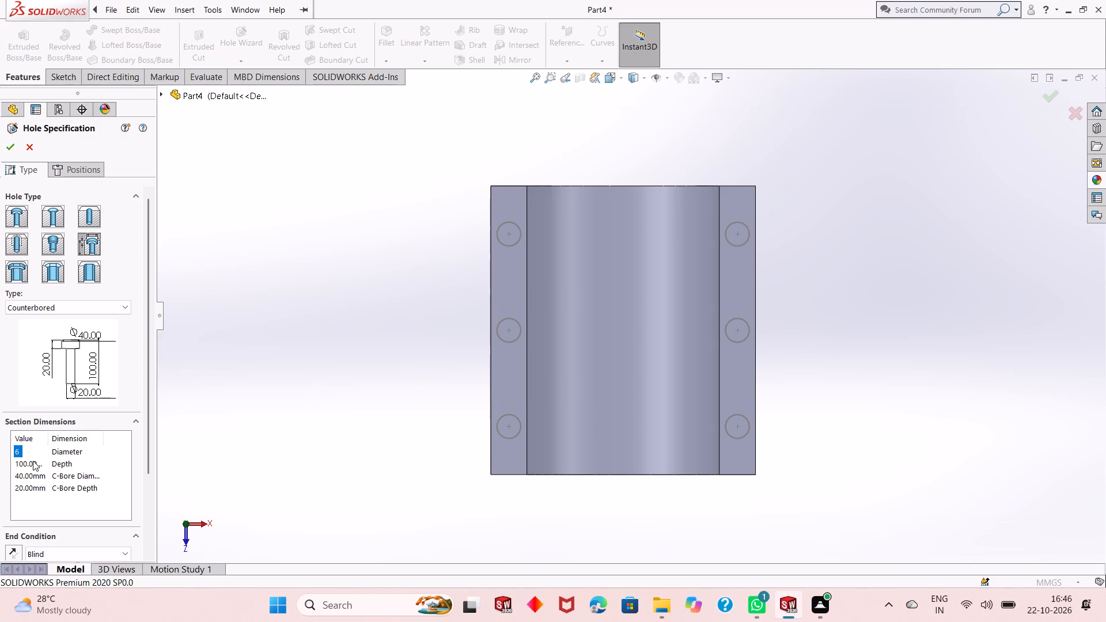
double_click(32, 464)
text(10)
key(Return)
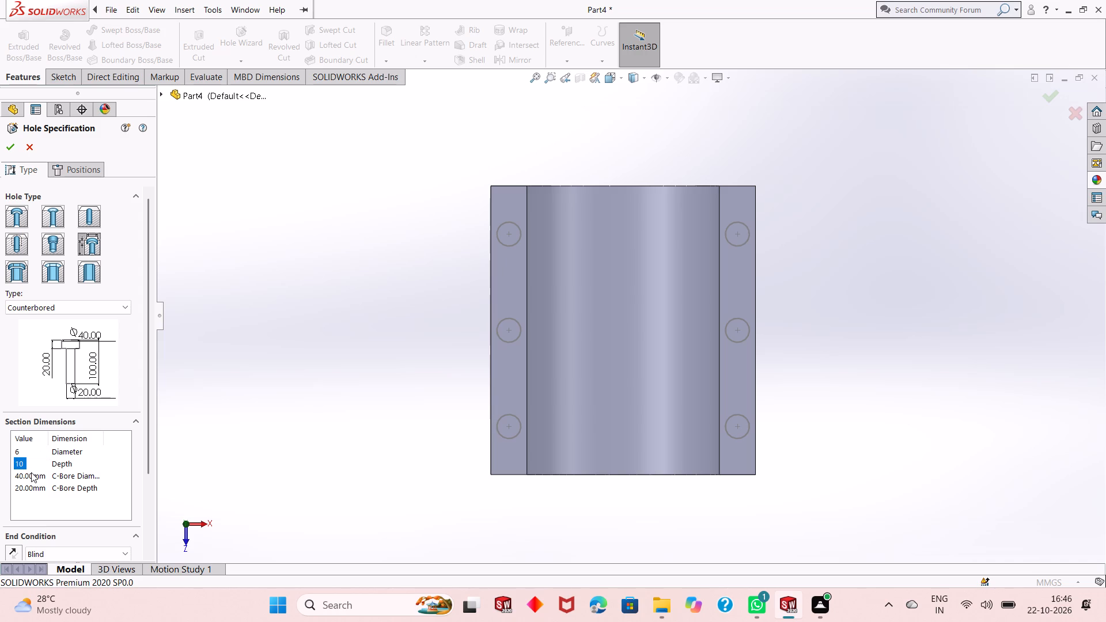
double_click(31, 472)
text(10)
key(Return)
double_click(32, 492)
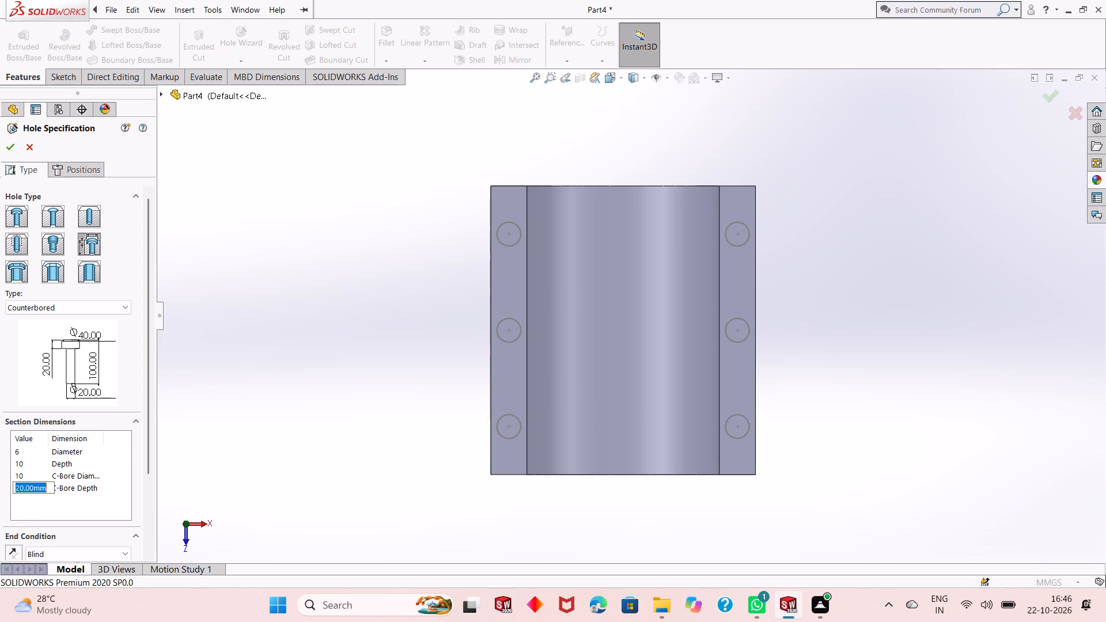
key(2)
key(Return)
Position counterbored holes on the flange face at the centres of all six sketched circles and create the holes.
click(92, 170)
click(503, 367)
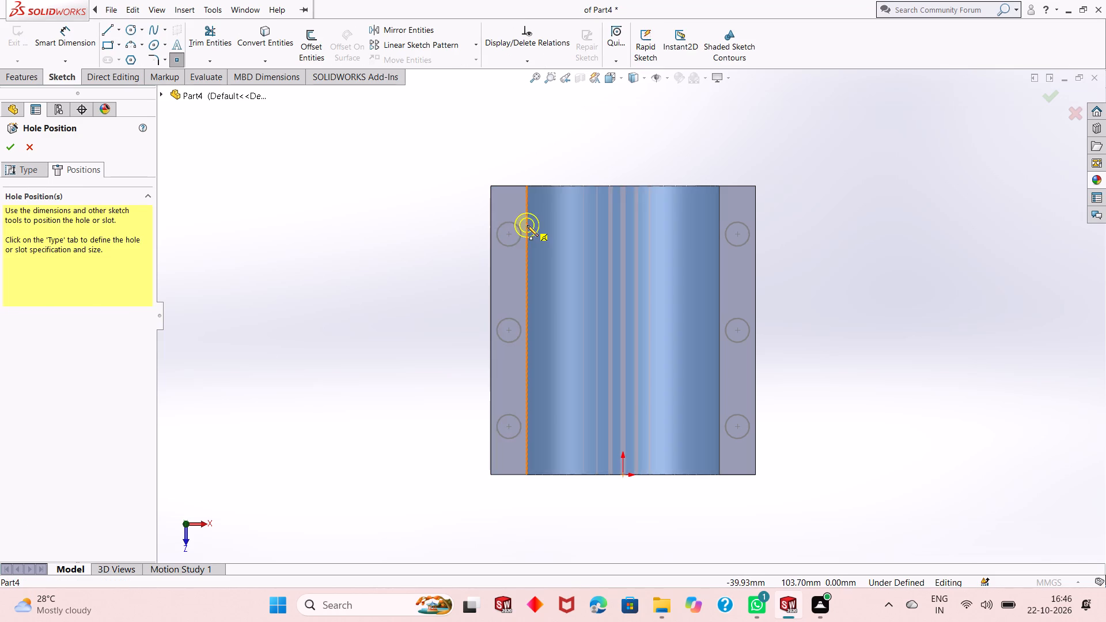
click(509, 233)
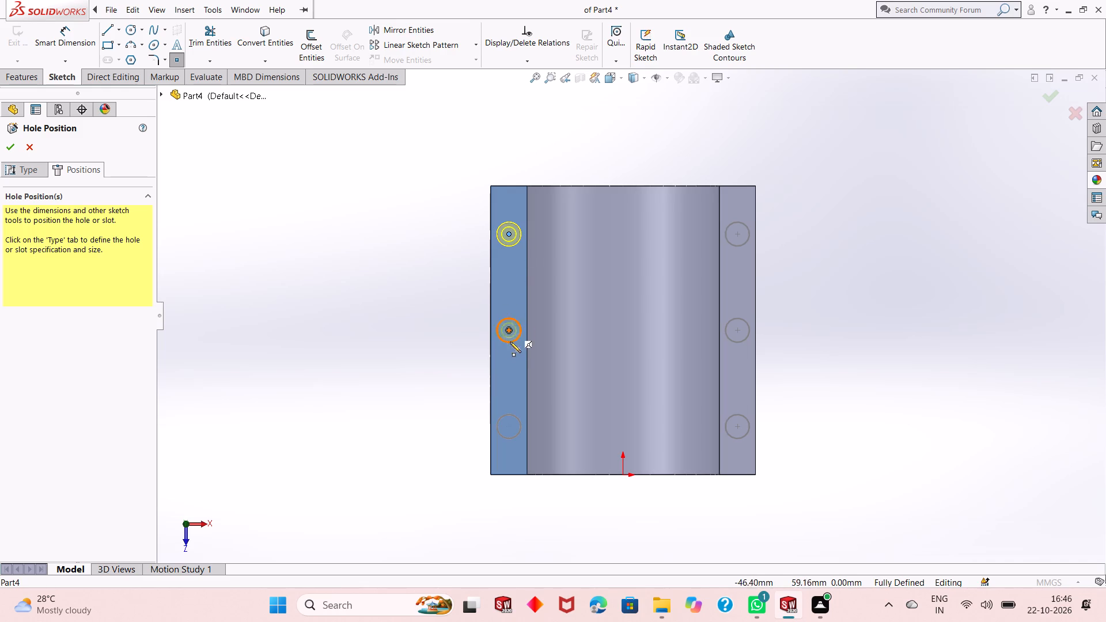
click(507, 331)
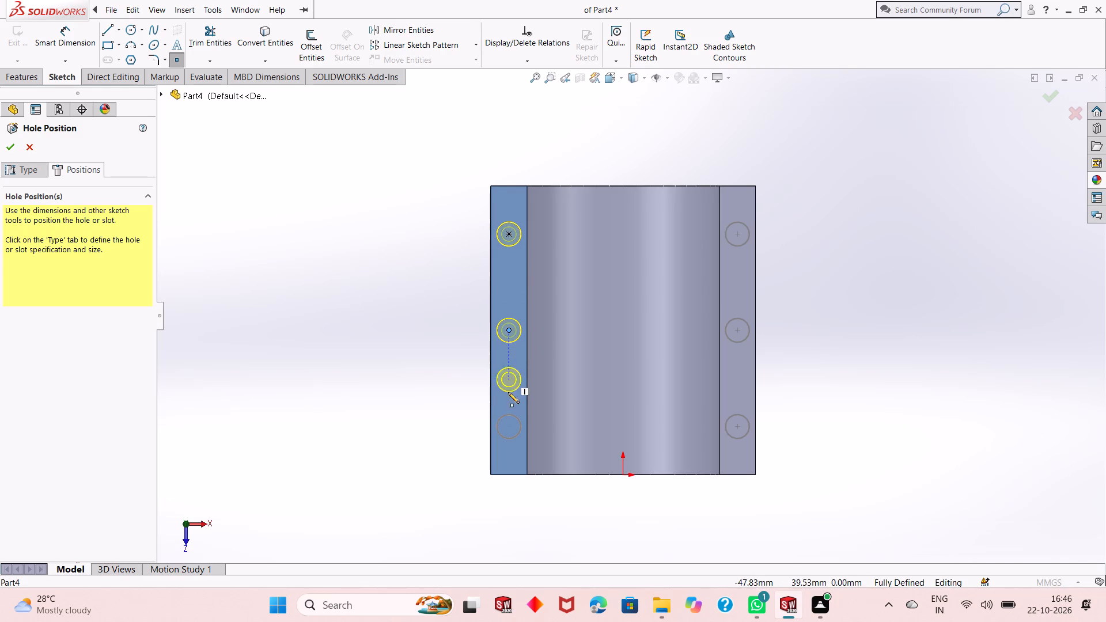
click(510, 428)
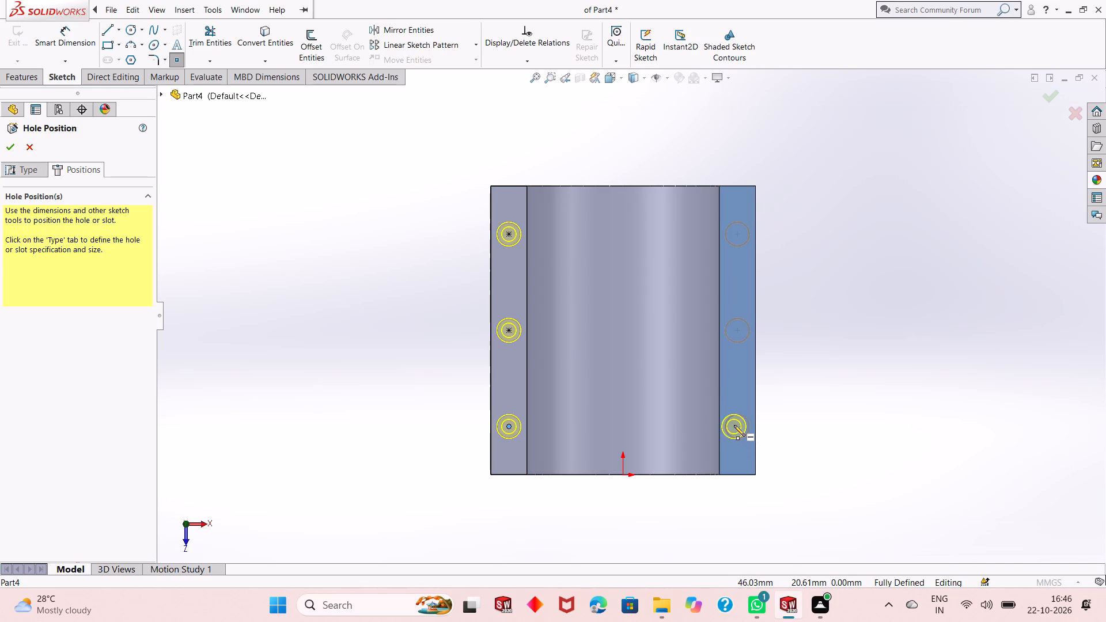
click(737, 425)
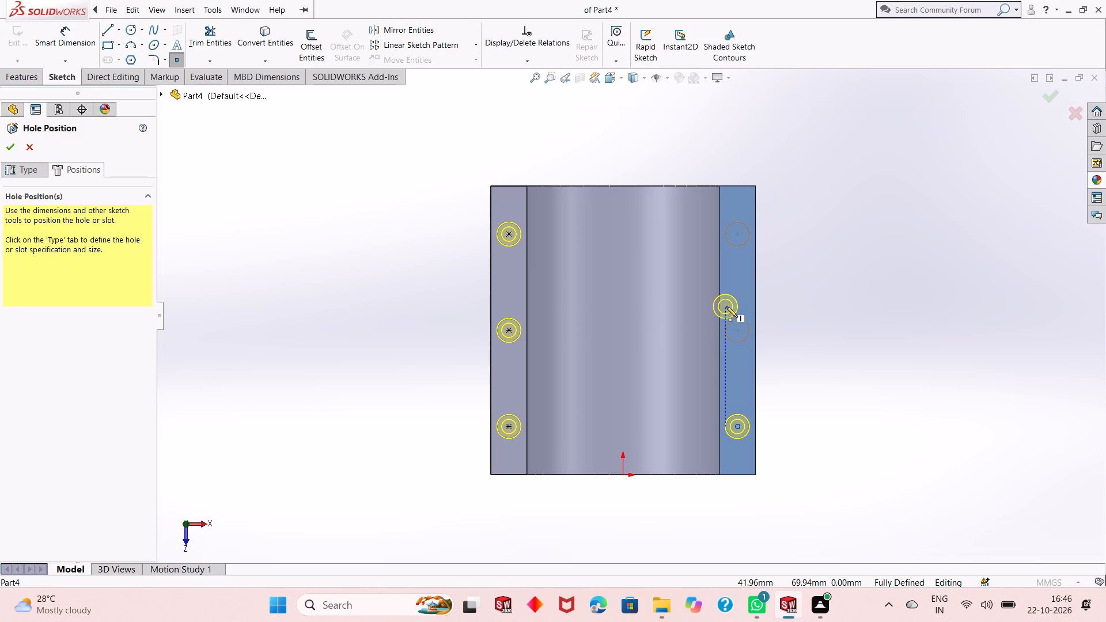
click(737, 330)
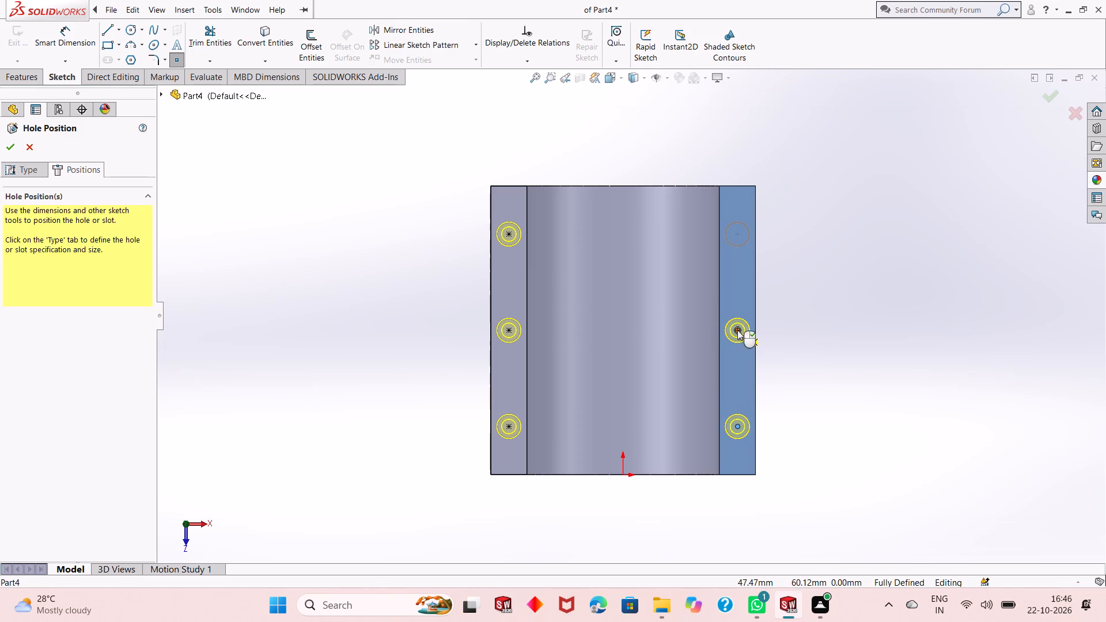
click(736, 234)
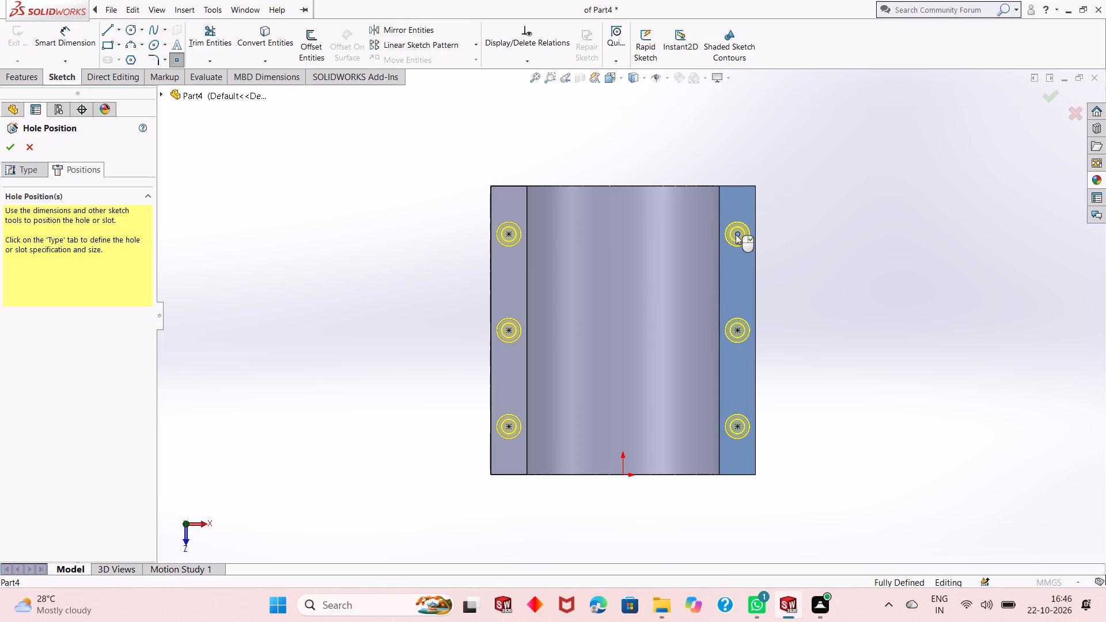
click(4, 147)
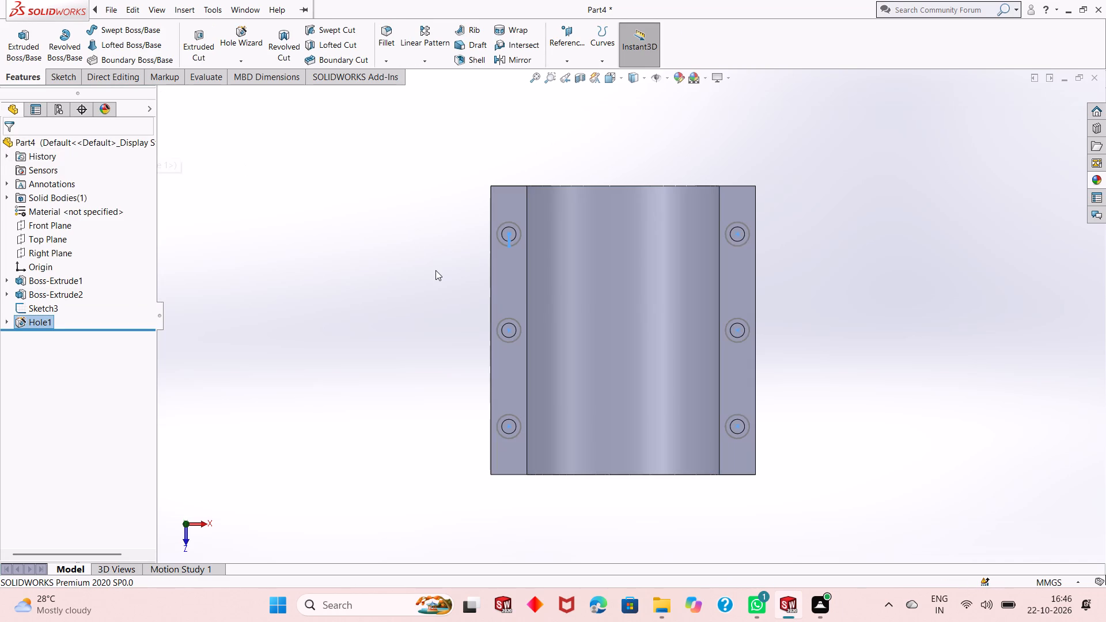
click(435, 270)
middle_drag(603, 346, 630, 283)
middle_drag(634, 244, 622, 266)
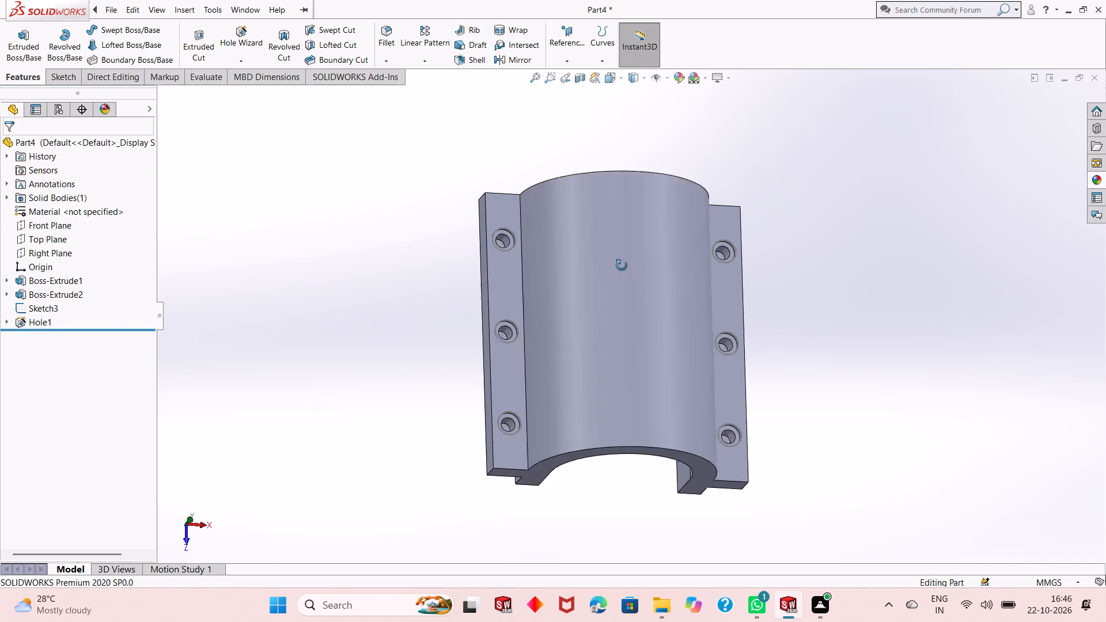
Edit the counterbored hole feature and set its hole depth to 12 mm.
middle_drag(622, 266, 596, 350)
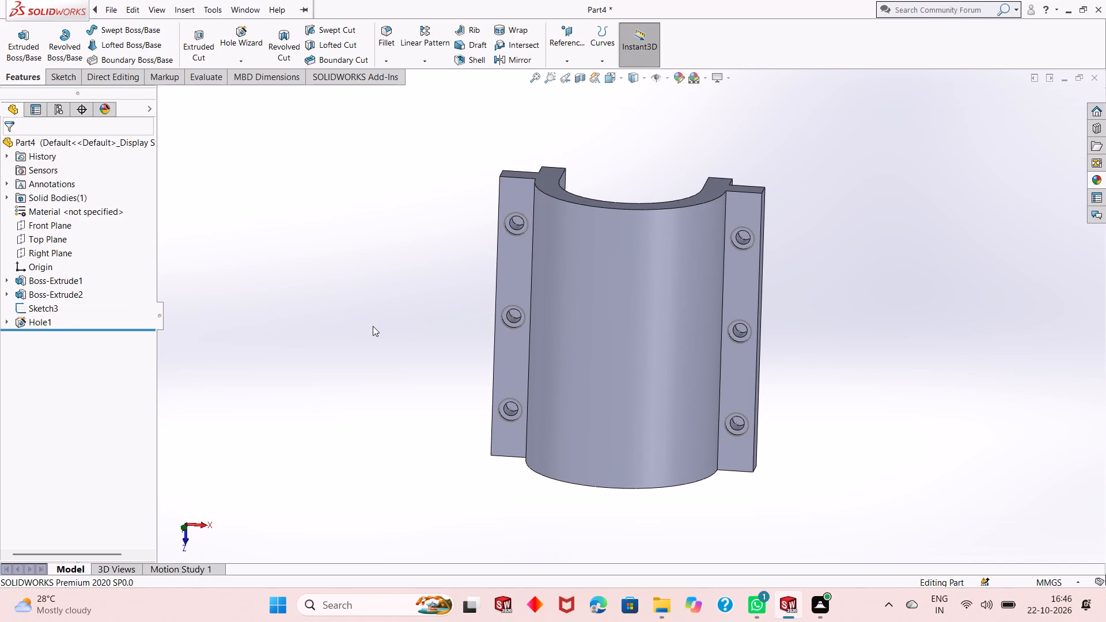
click(372, 326)
click(33, 321)
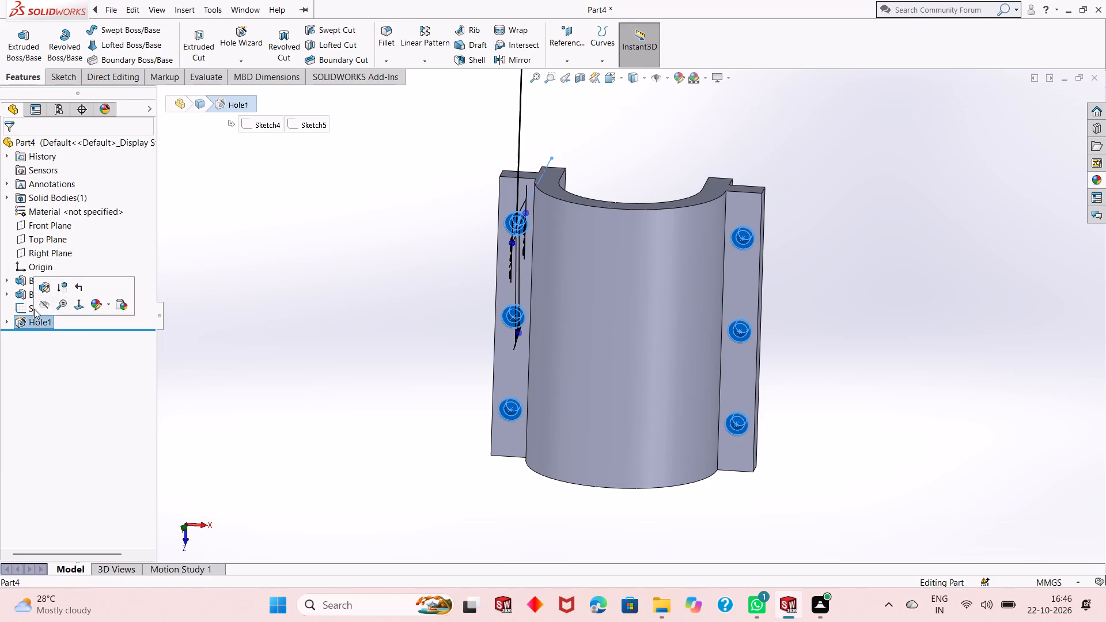
click(44, 292)
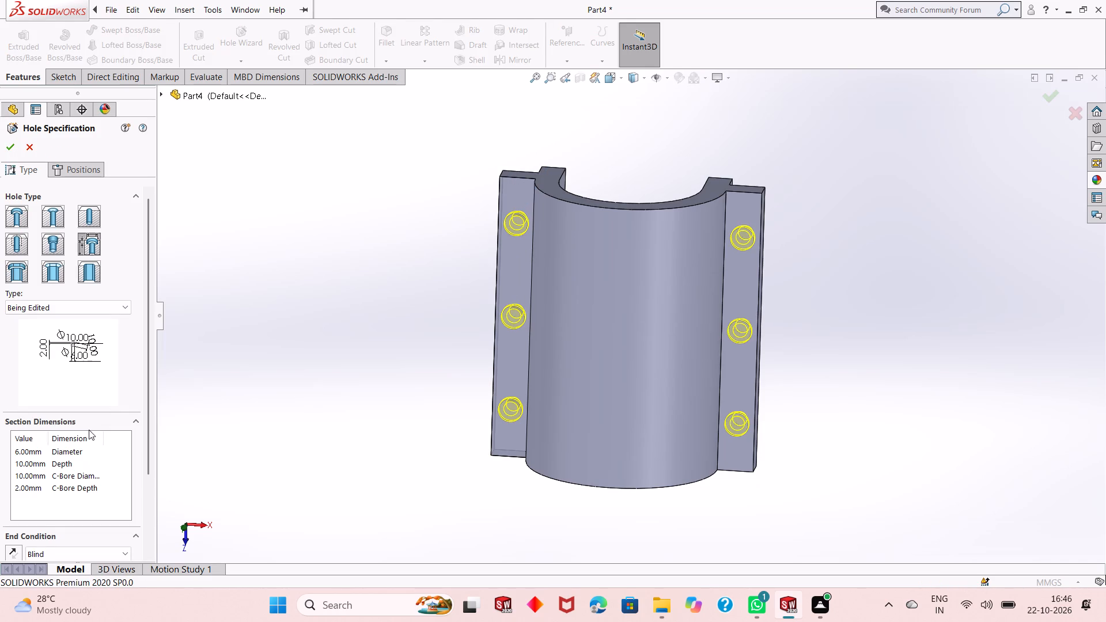
double_click(32, 468)
text(12)
key(Return)
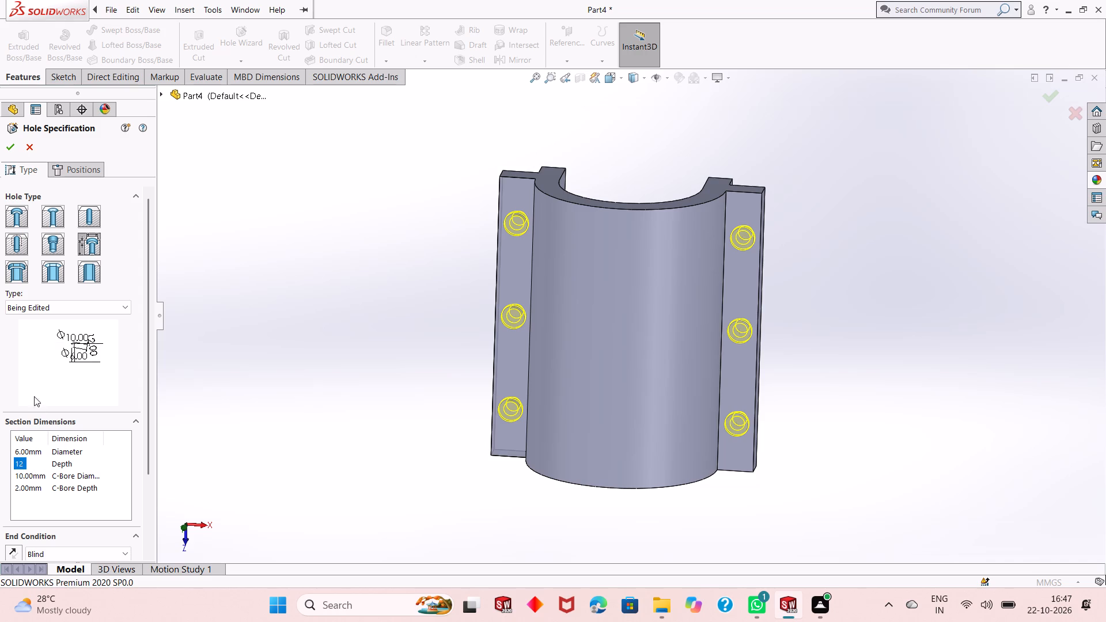
click(4, 142)
click(412, 316)
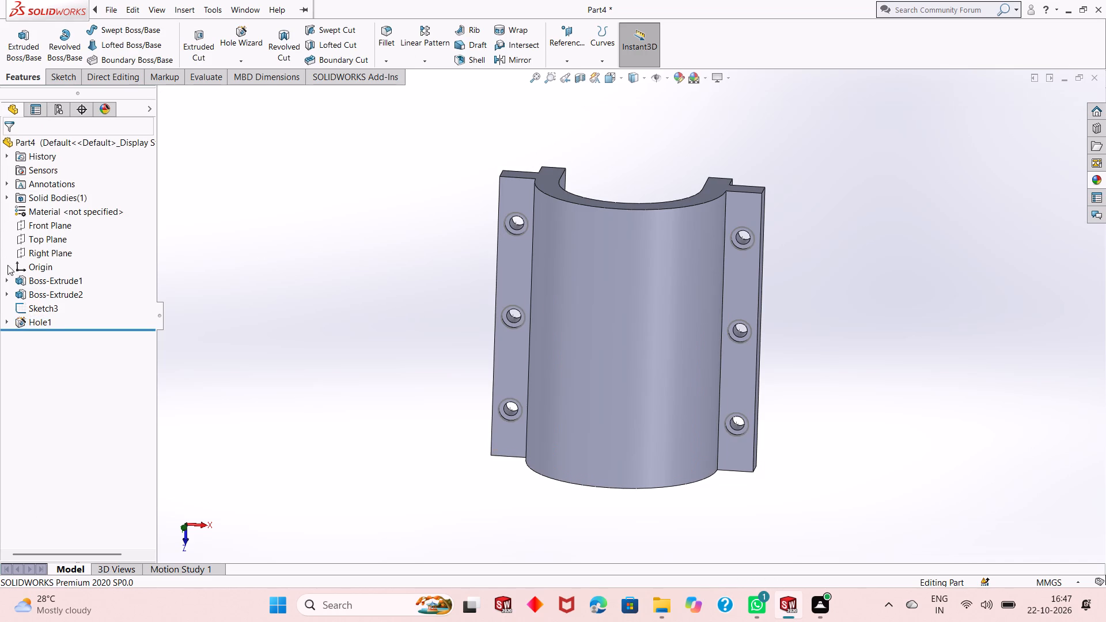
Hide the sketch containing the six hole-locating circles.
click(49, 313)
click(60, 291)
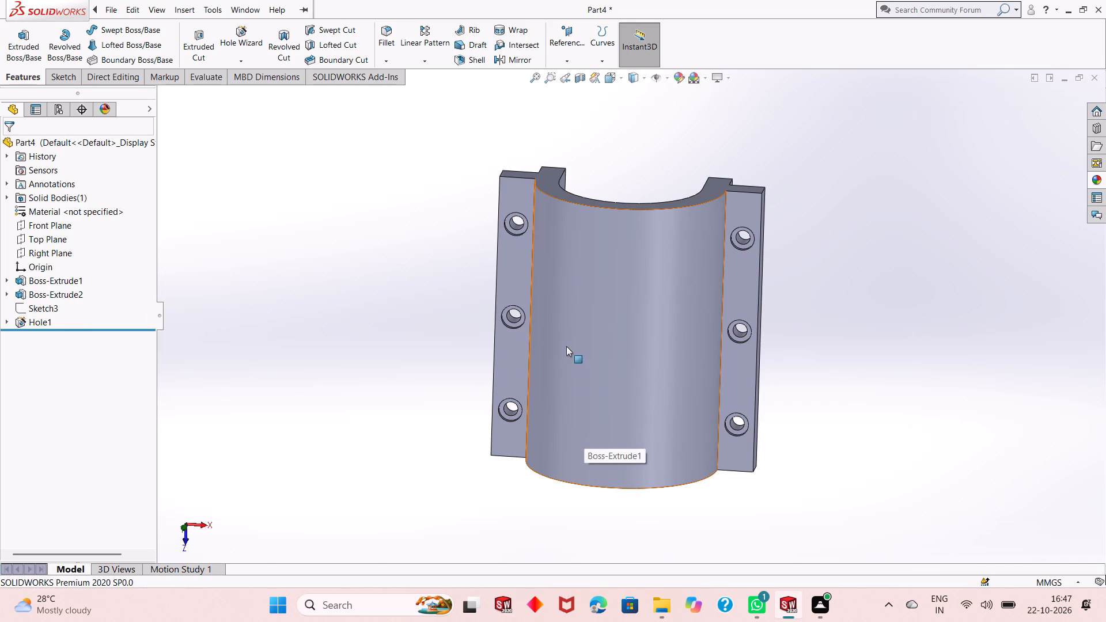
Examine the counterbored holes on both flanges and the arch's end profile from several angles and up close.
middle_drag(587, 470, 589, 265)
middle_click(589, 265)
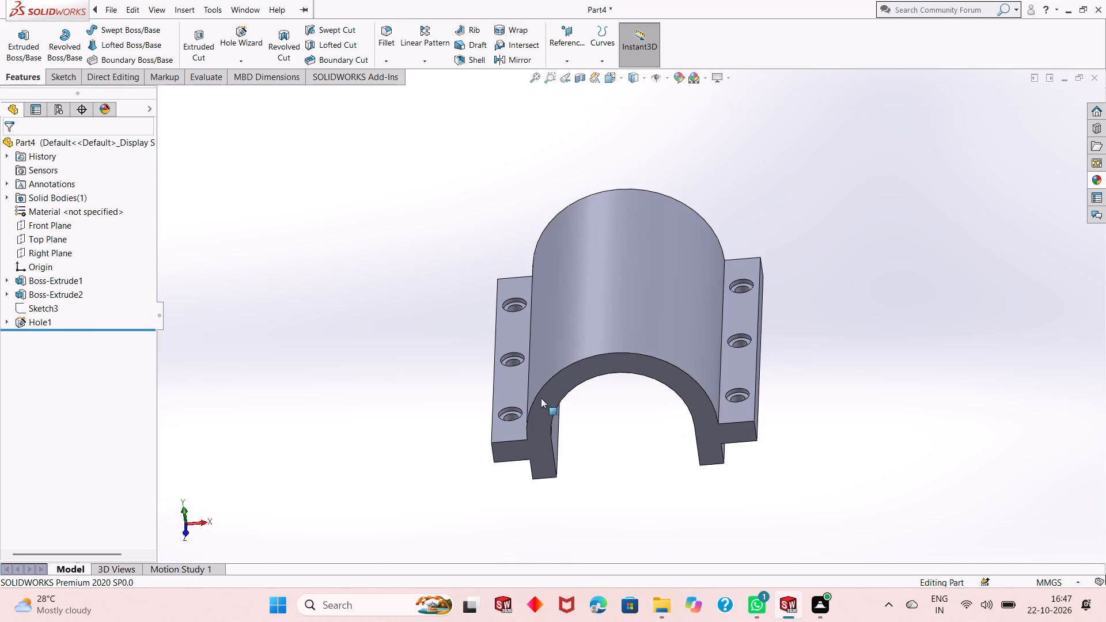
middle_drag(471, 352, 472, 391)
middle_drag(472, 397, 522, 331)
middle_drag(547, 369, 525, 491)
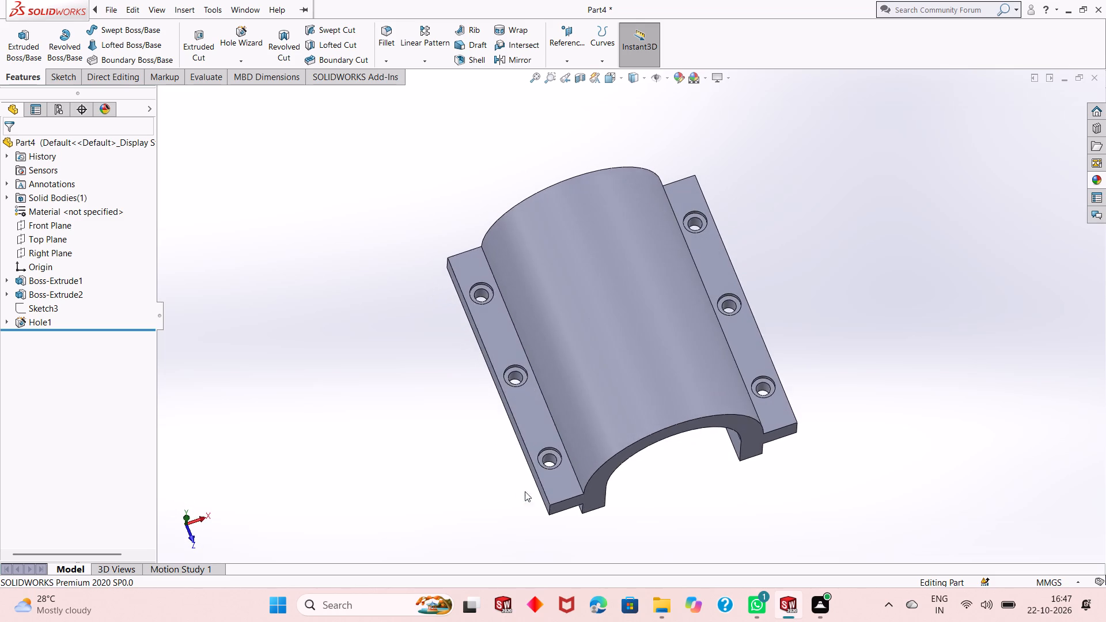
scroll(524, 365, down, 6)
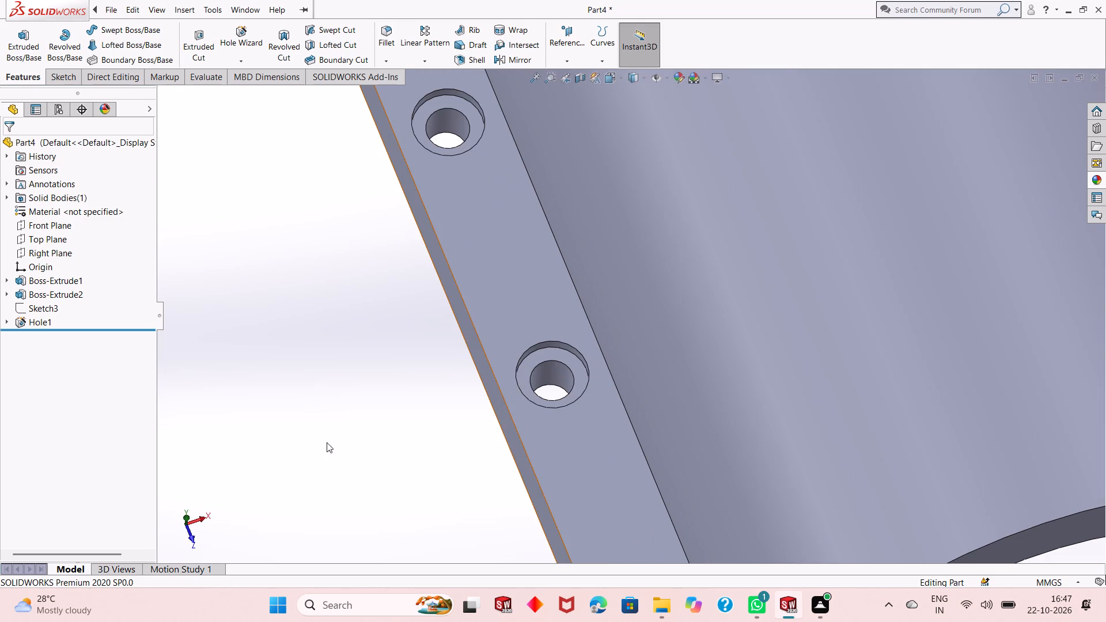
scroll(475, 385, up, 7)
scroll(904, 304, down, 3)
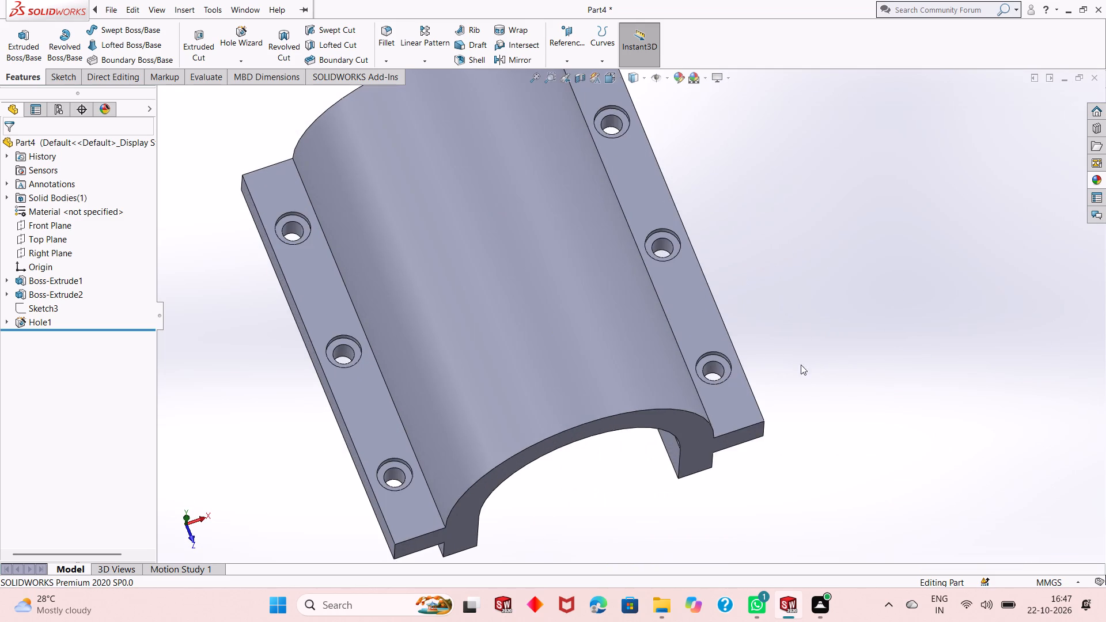
scroll(674, 366, down, 3)
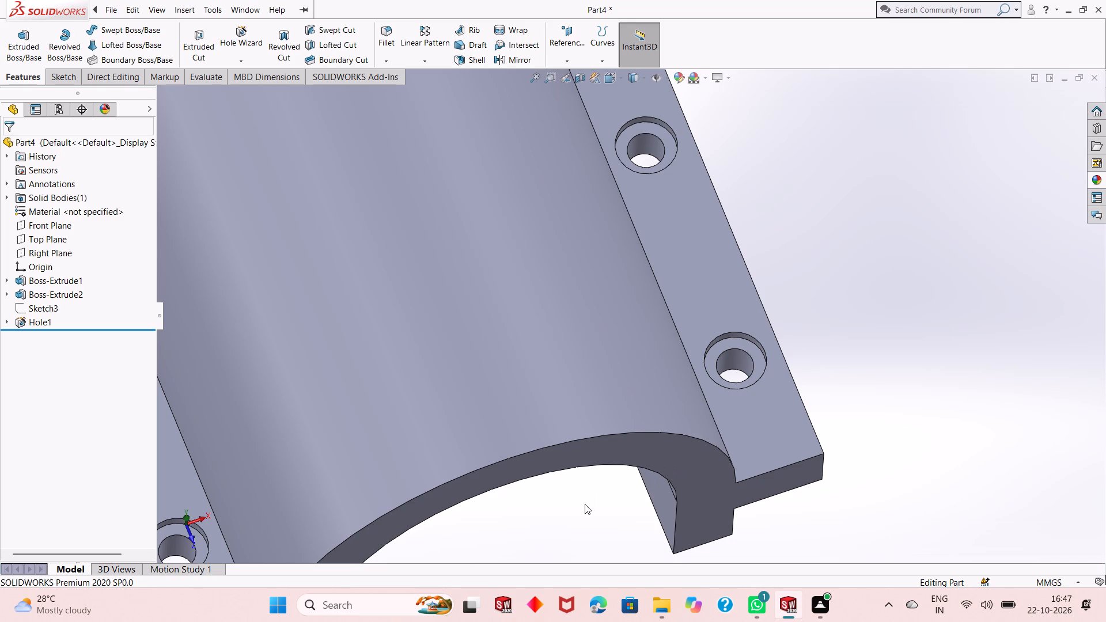
scroll(585, 504, up, 2)
middle_drag(582, 503, 581, 483)
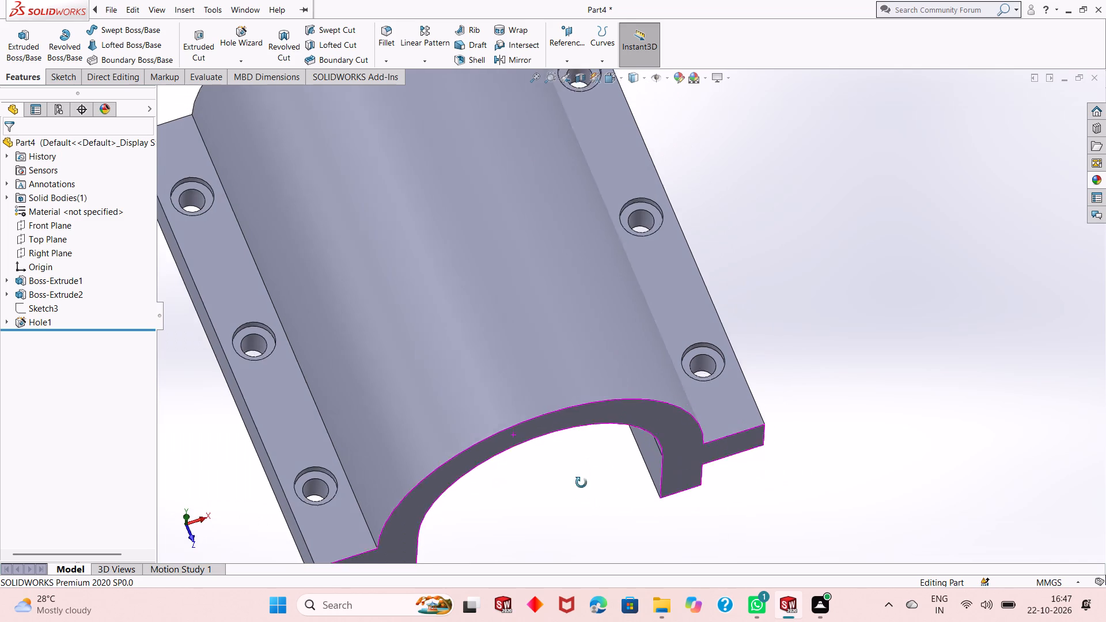
middle_drag(581, 483, 577, 449)
scroll(572, 445, up, 3)
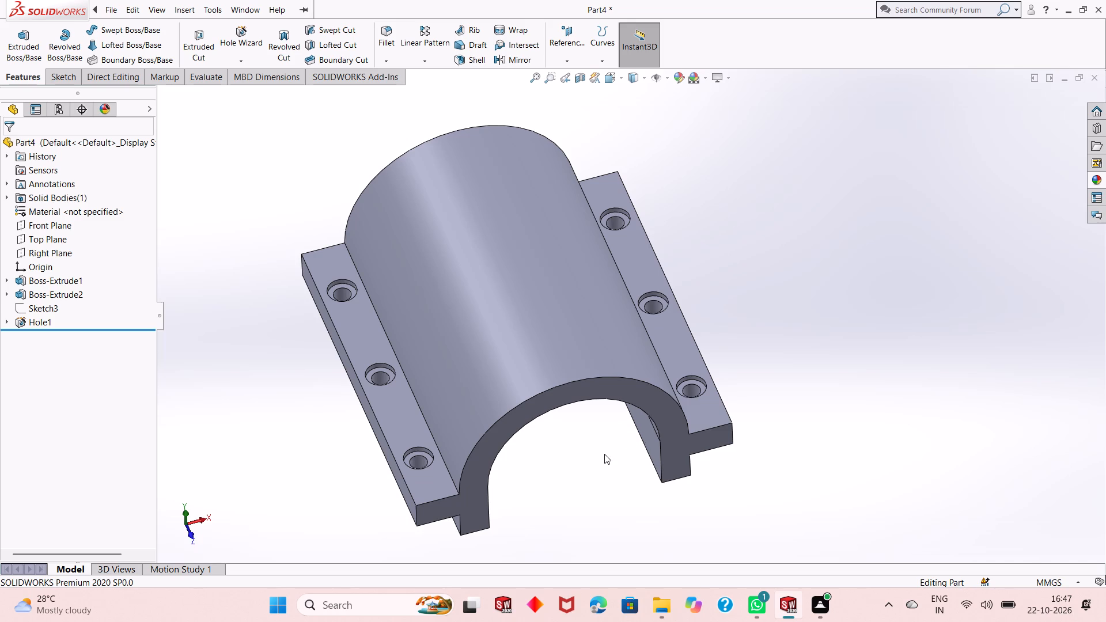
middle_drag(604, 455, 600, 388)
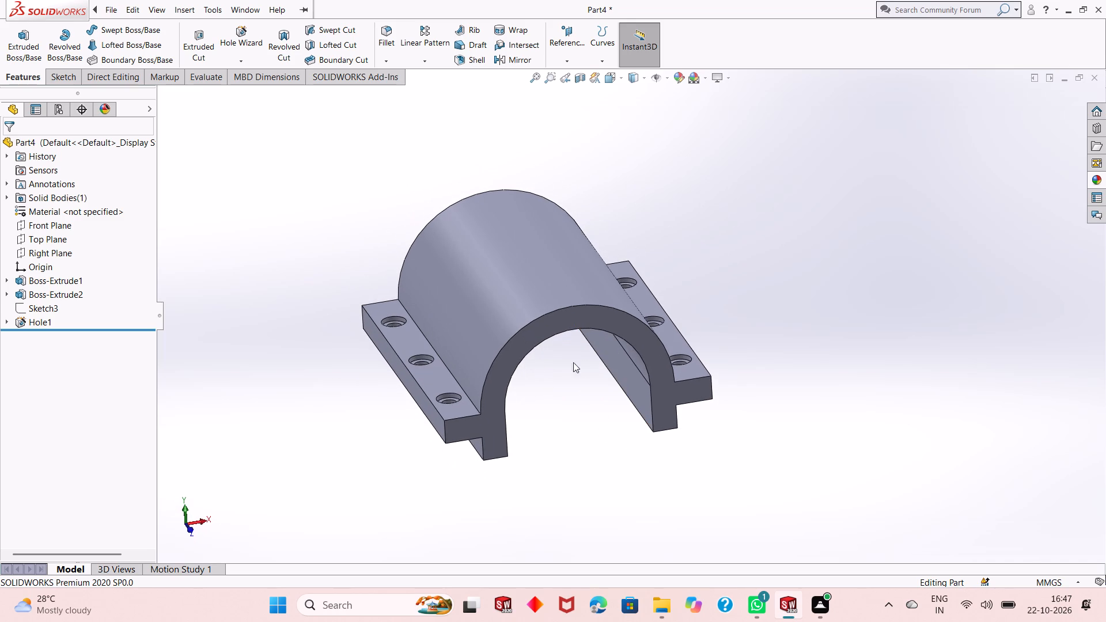
middle_drag(568, 461, 503, 464)
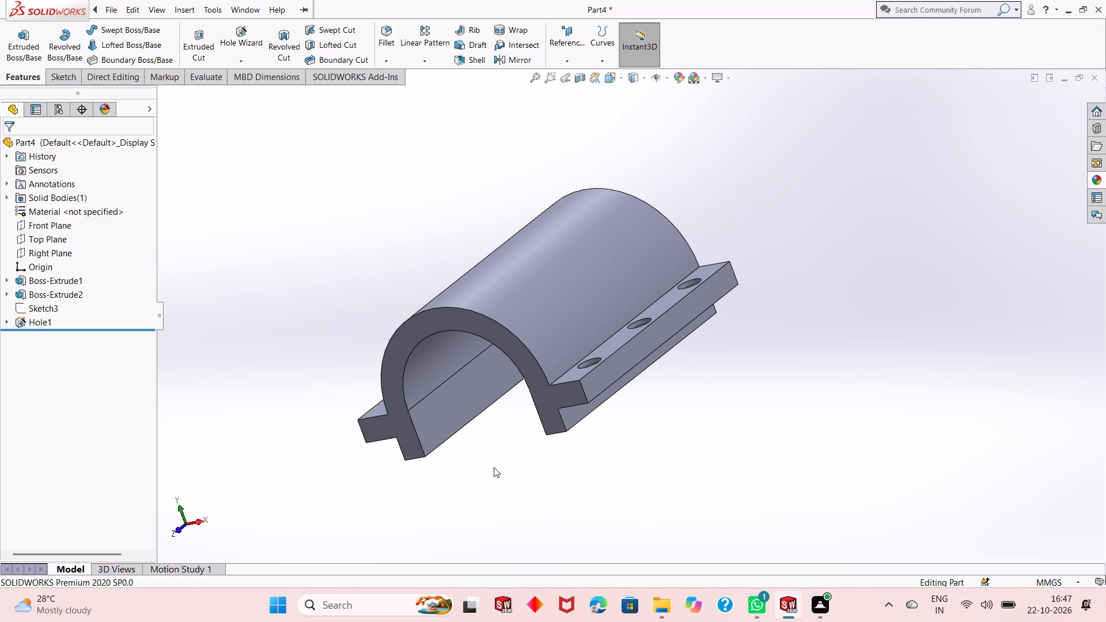
middle_drag(500, 433, 526, 415)
middle_drag(616, 382, 623, 374)
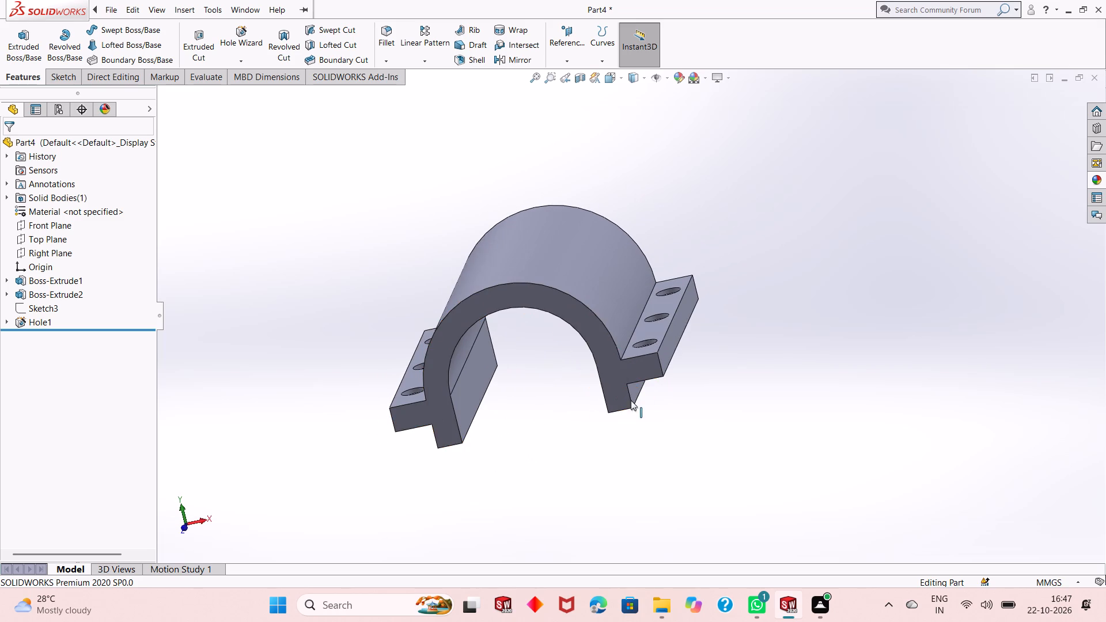
scroll(551, 240, down, 2)
scroll(490, 418, up, 1)
middle_drag(555, 427, 585, 396)
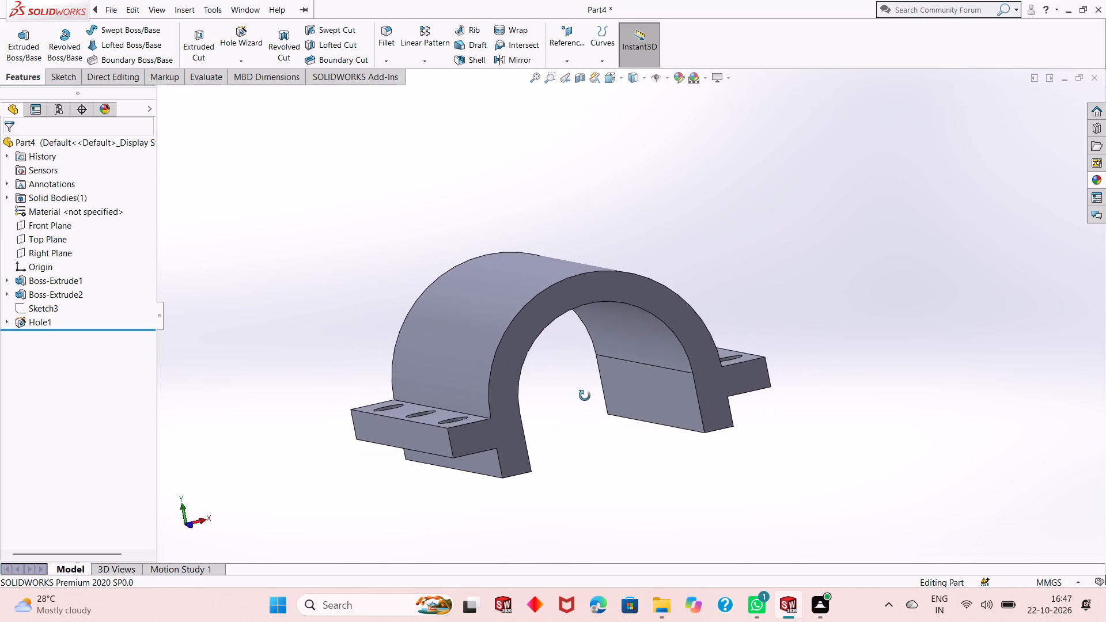
middle_drag(585, 396, 581, 583)
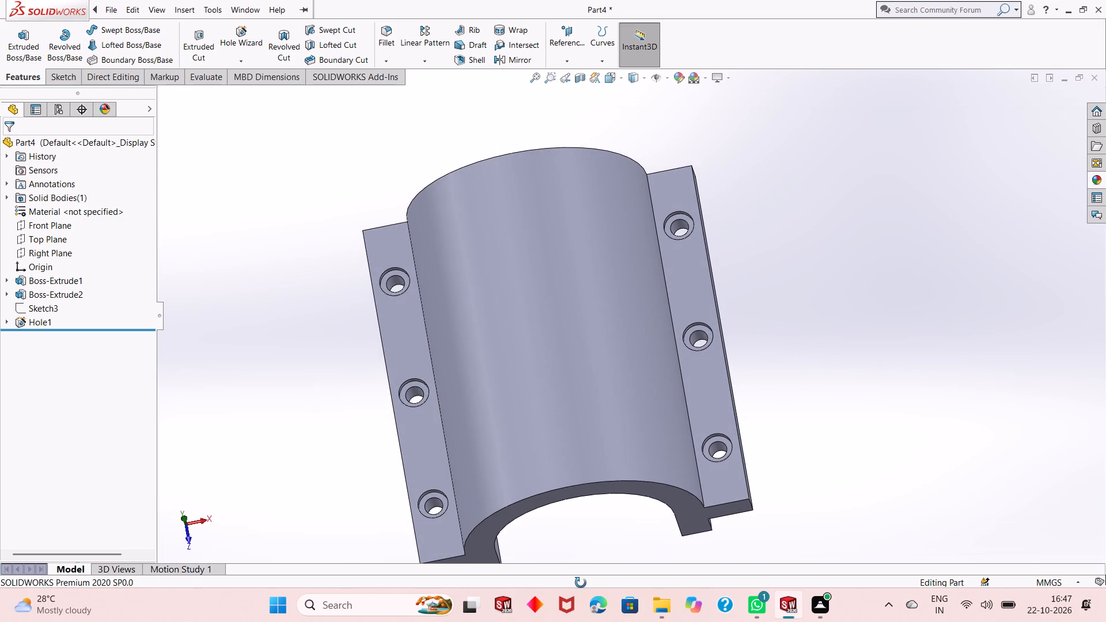
middle_drag(581, 583, 581, 471)
middle_drag(701, 401, 684, 451)
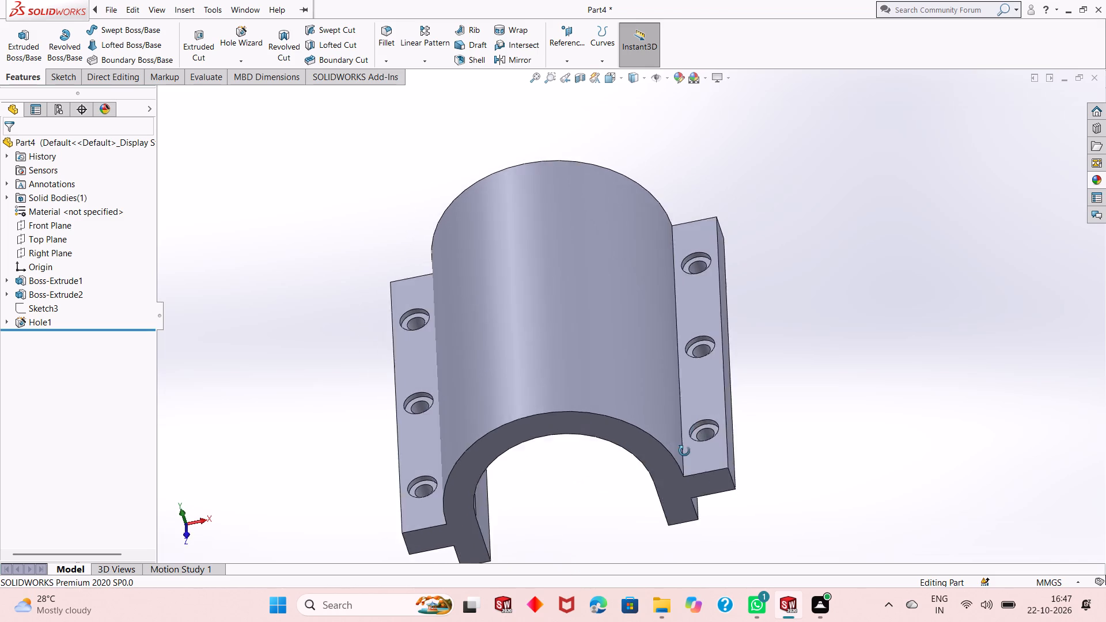
middle_drag(684, 451, 675, 477)
scroll(699, 339, down, 2)
middle_drag(760, 358, 787, 401)
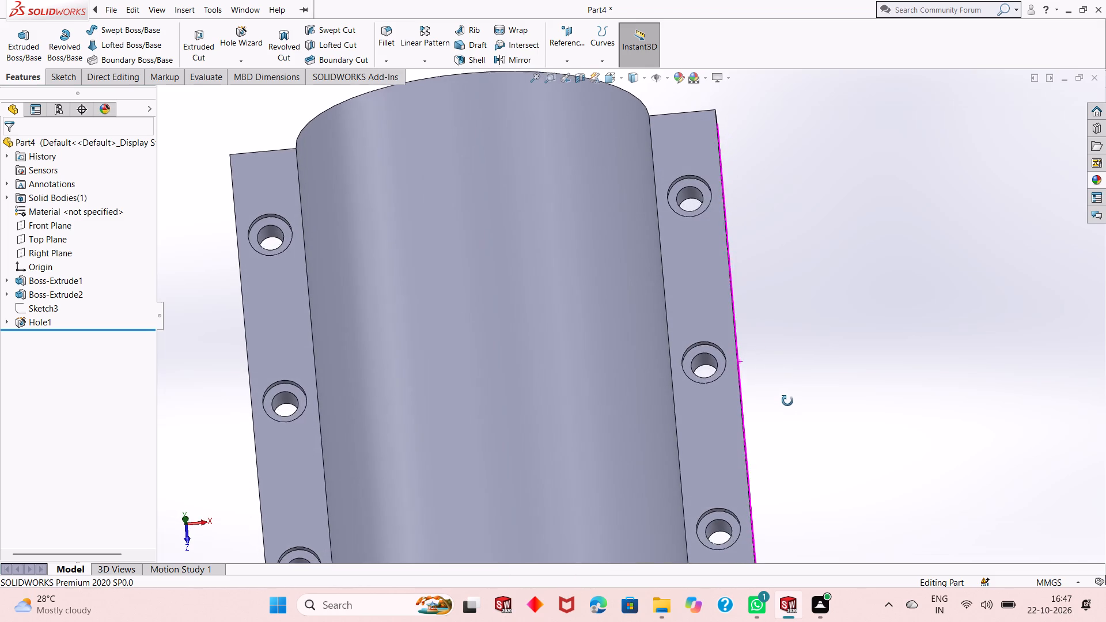
middle_drag(787, 401, 787, 373)
scroll(669, 150, down, 3)
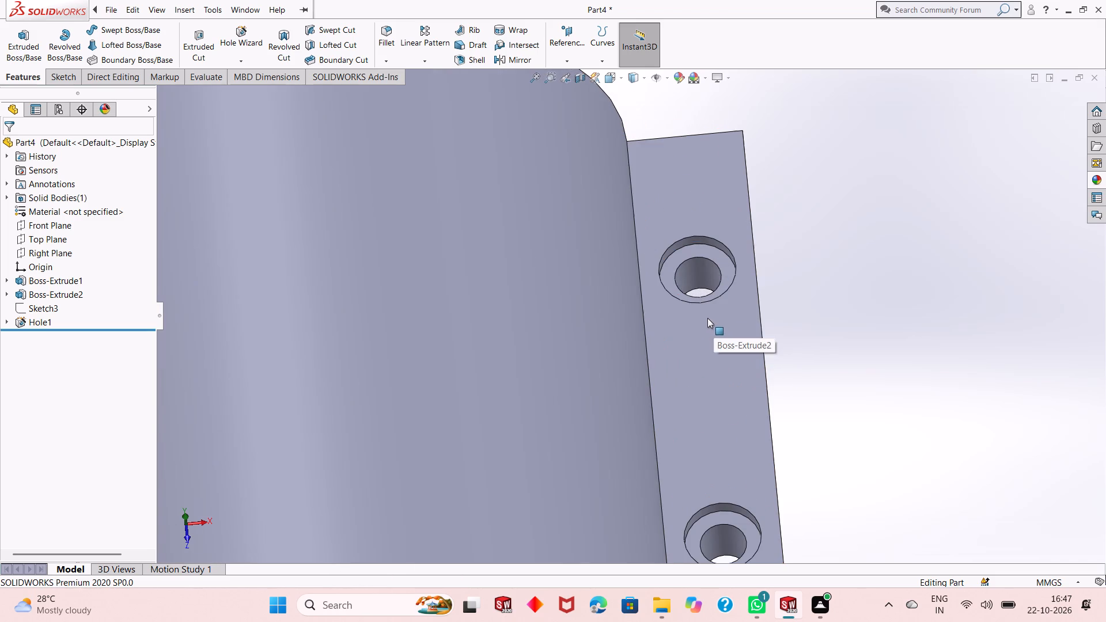
scroll(706, 316, up, 3)
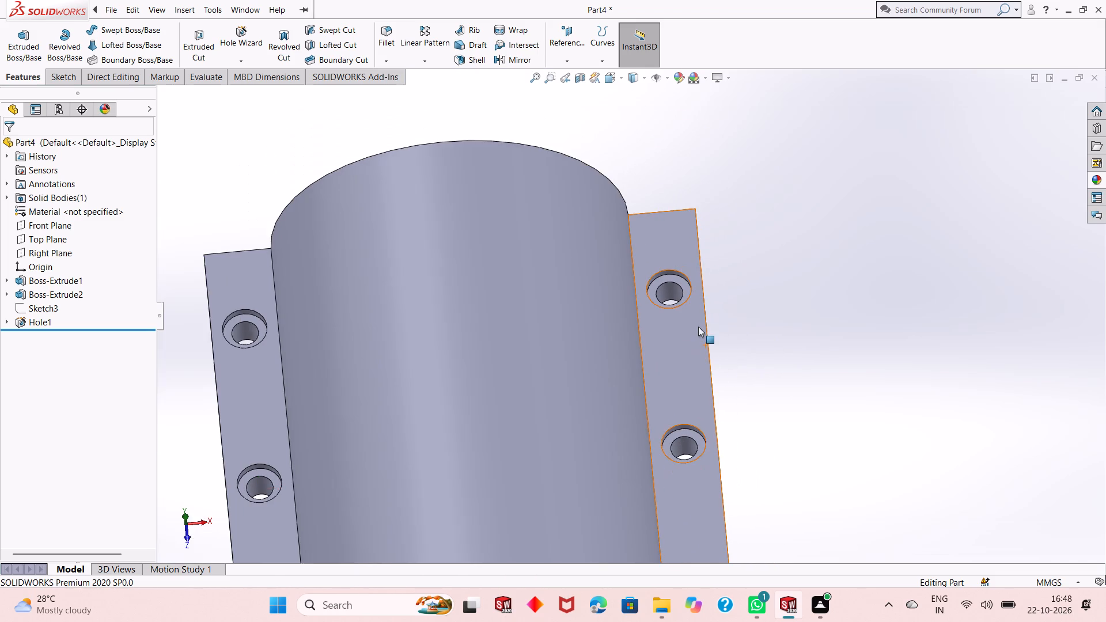
scroll(676, 323, up, 4)
scroll(562, 531, up, 1)
scroll(532, 499, down, 2)
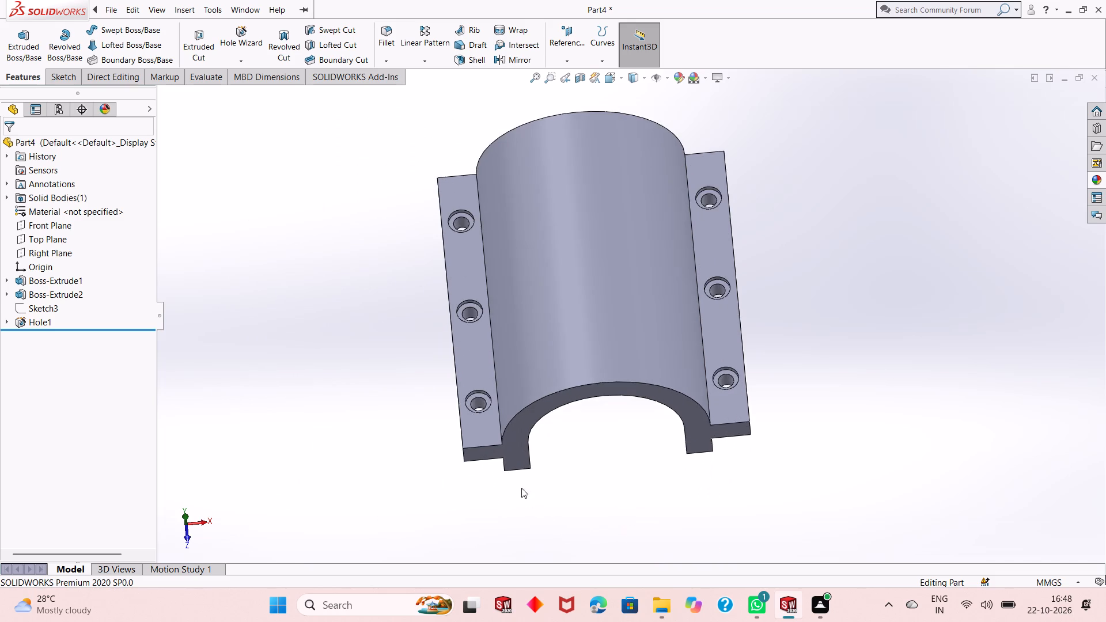
scroll(471, 409, down, 2)
middle_drag(664, 449, 666, 410)
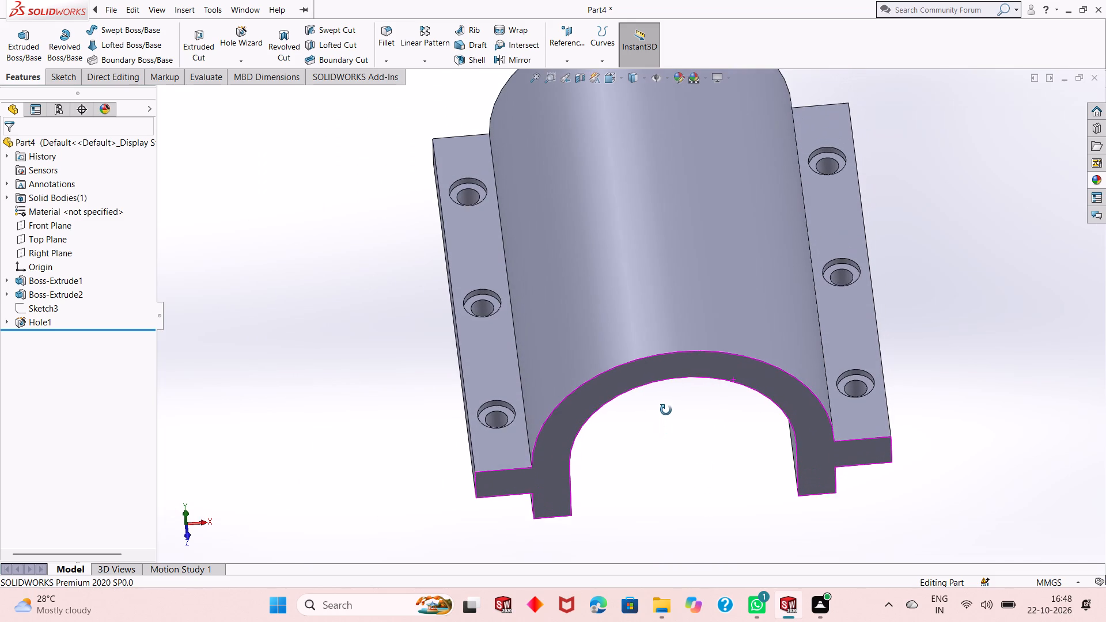
middle_drag(666, 410, 666, 405)
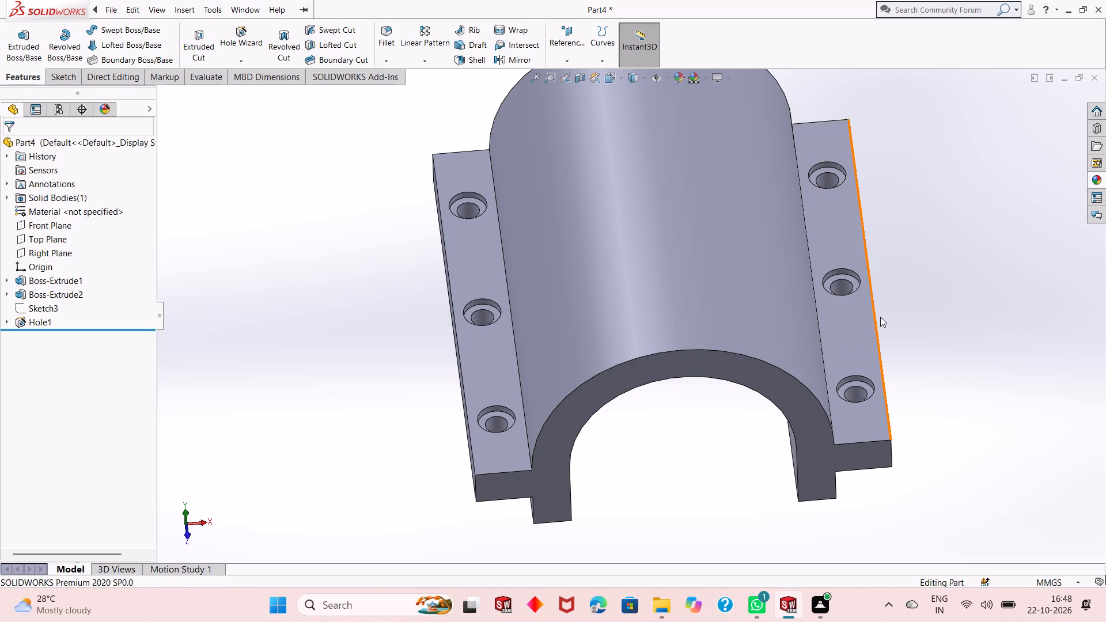
middle_drag(891, 289, 873, 332)
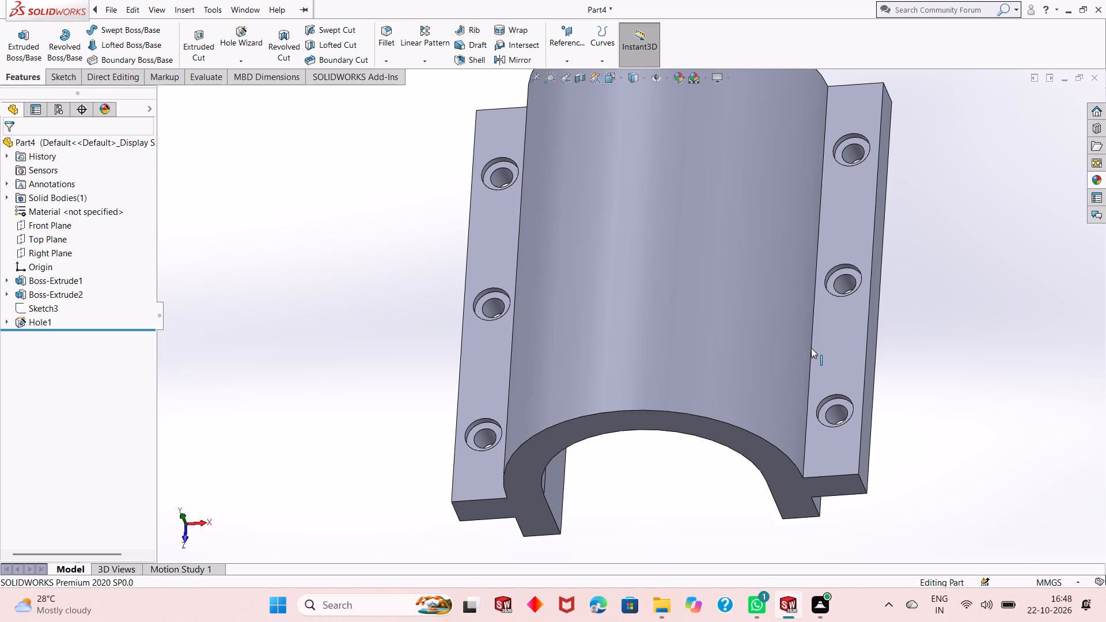
middle_drag(782, 395, 804, 347)
scroll(763, 371, up, 2)
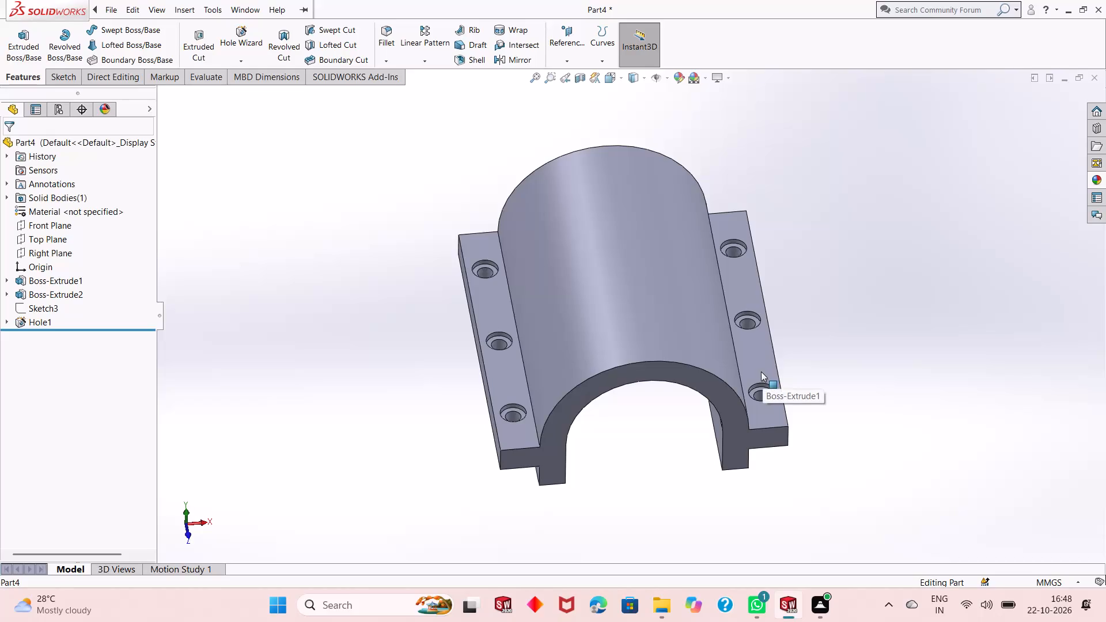
middle_drag(645, 460, 635, 396)
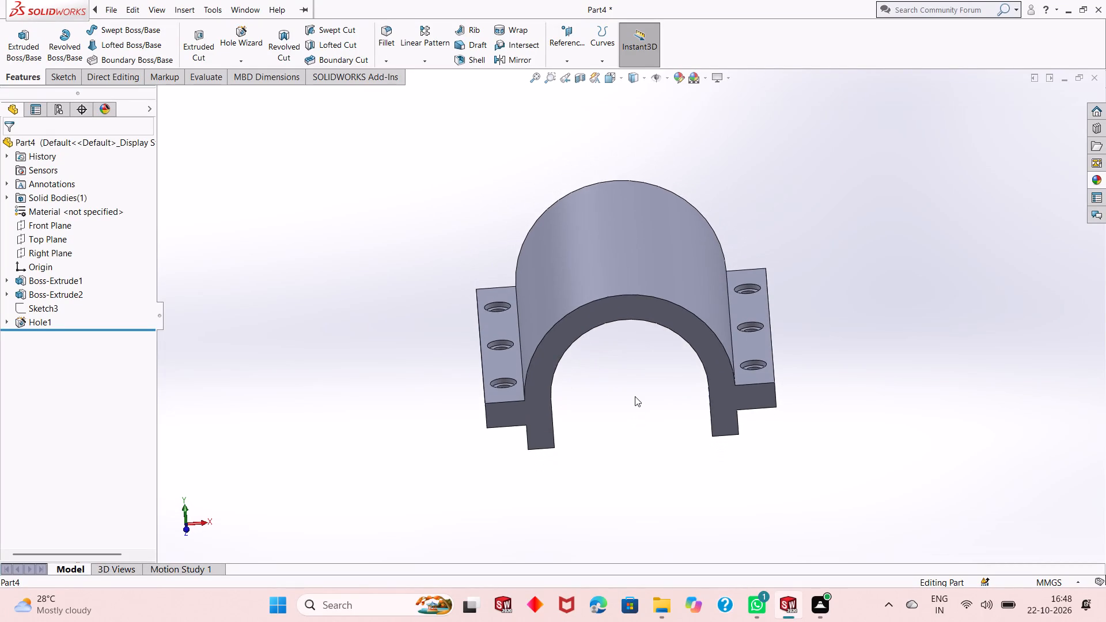
scroll(634, 395, up, 2)
scroll(649, 213, down, 2)
middle_drag(613, 443, 606, 416)
middle_click(603, 417)
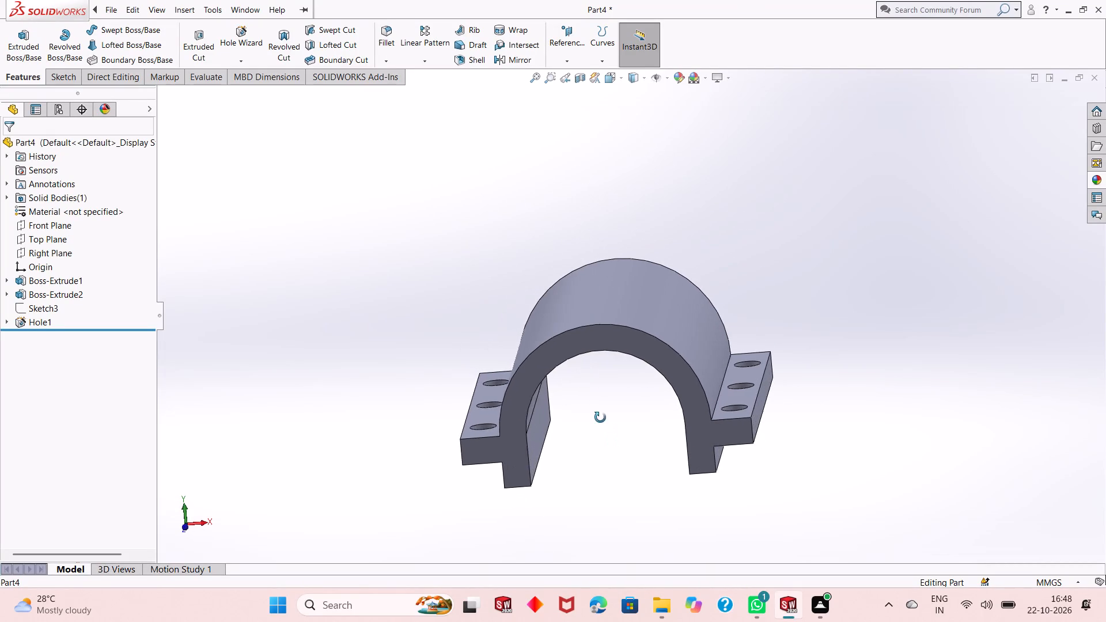
scroll(600, 418, up, 1)
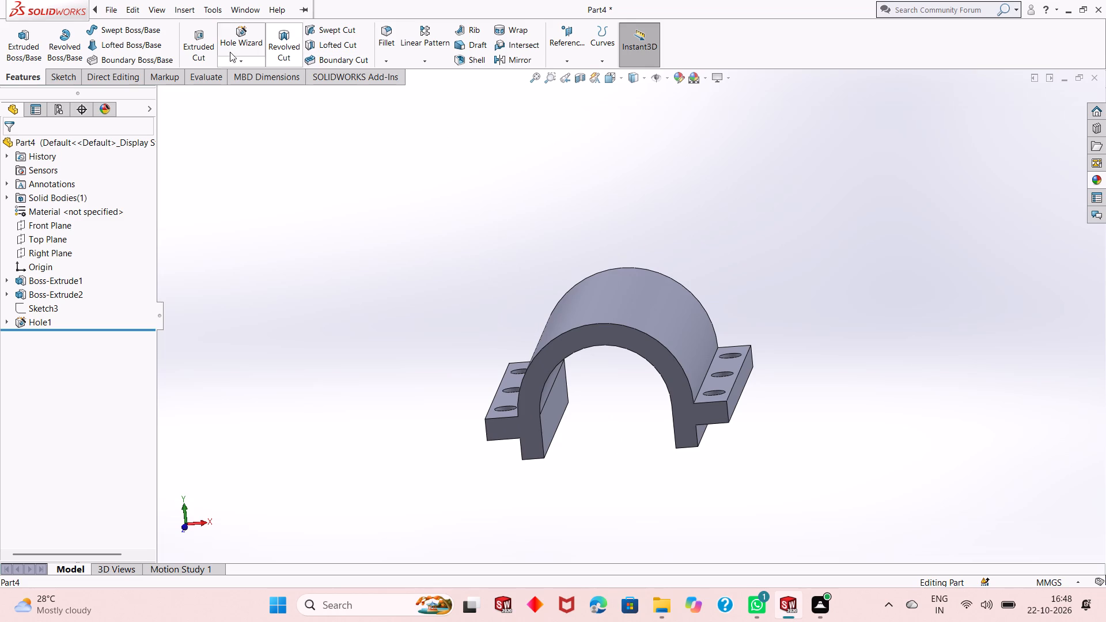
click(351, 7)
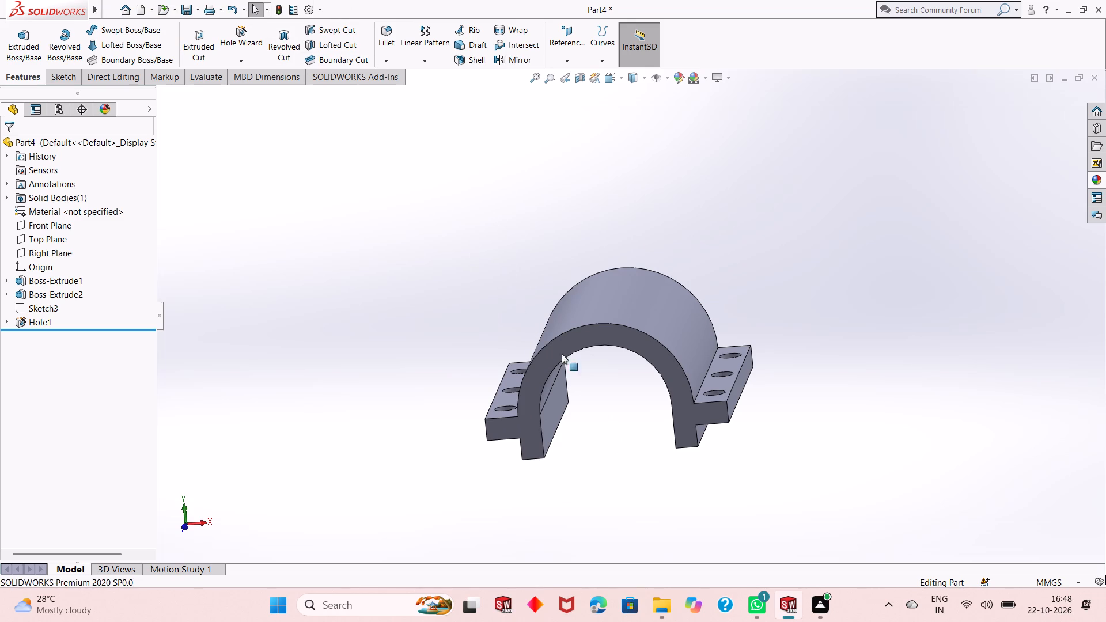
middle_drag(600, 346, 609, 359)
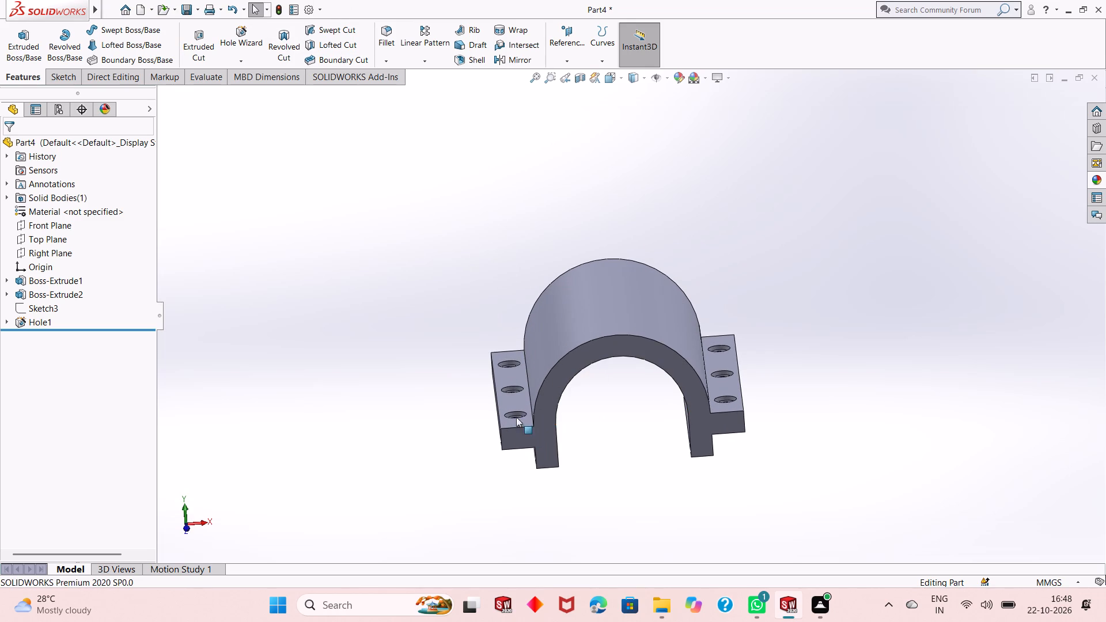
Create a reference plane offset 55 mm above the Top Plane, over the arch.
click(48, 242)
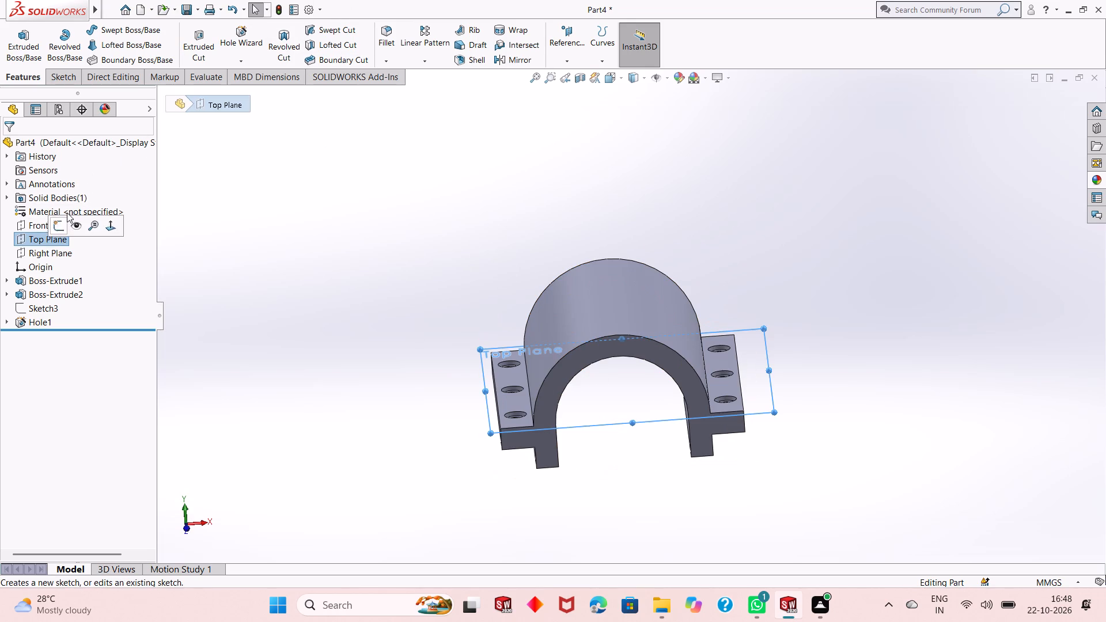
click(560, 47)
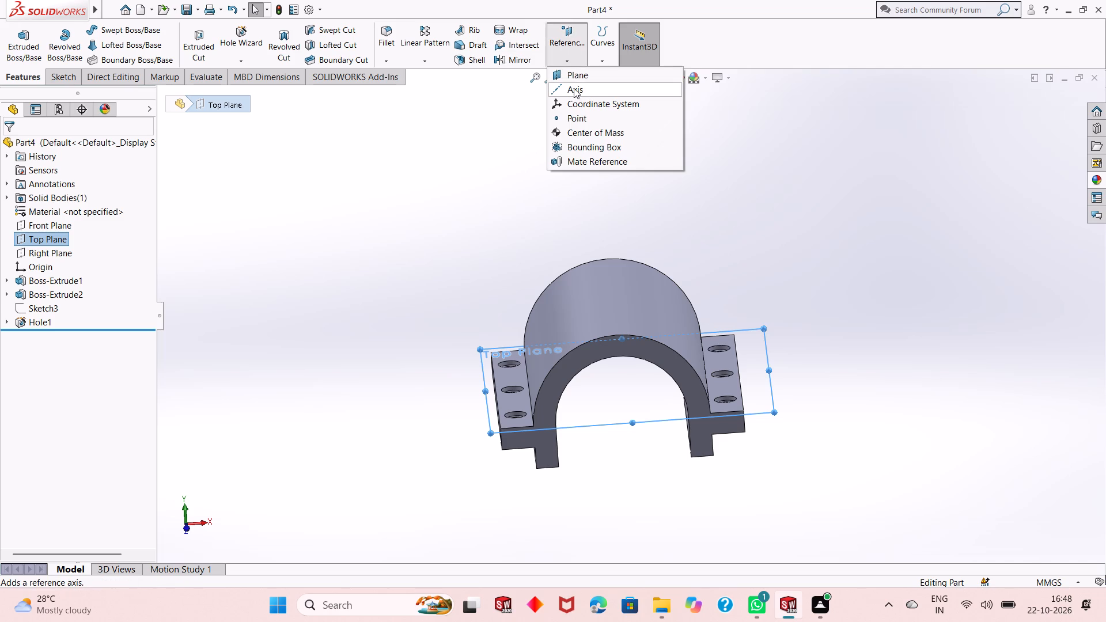
click(595, 72)
middle_drag(573, 271, 570, 239)
scroll(577, 370, down, 2)
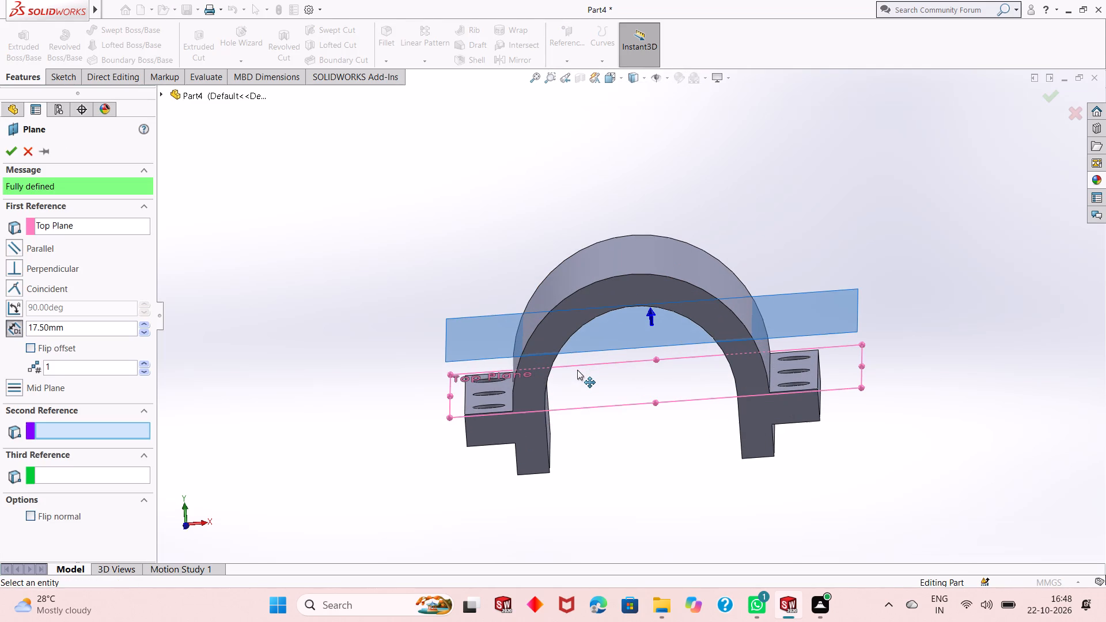
middle_drag(339, 364, 358, 365)
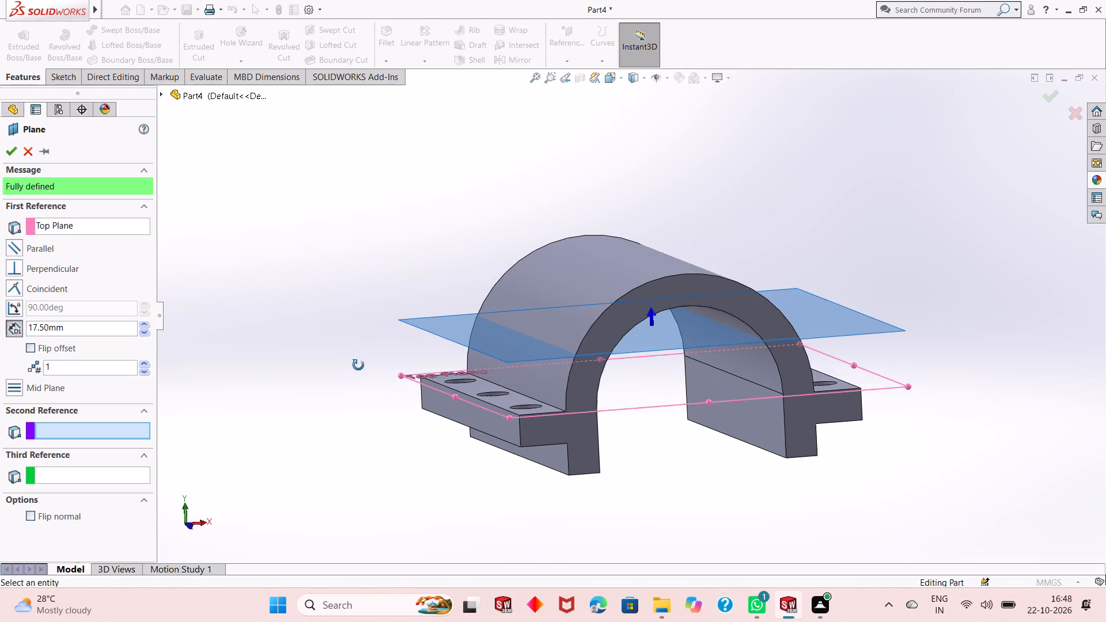
middle_drag(358, 365, 358, 368)
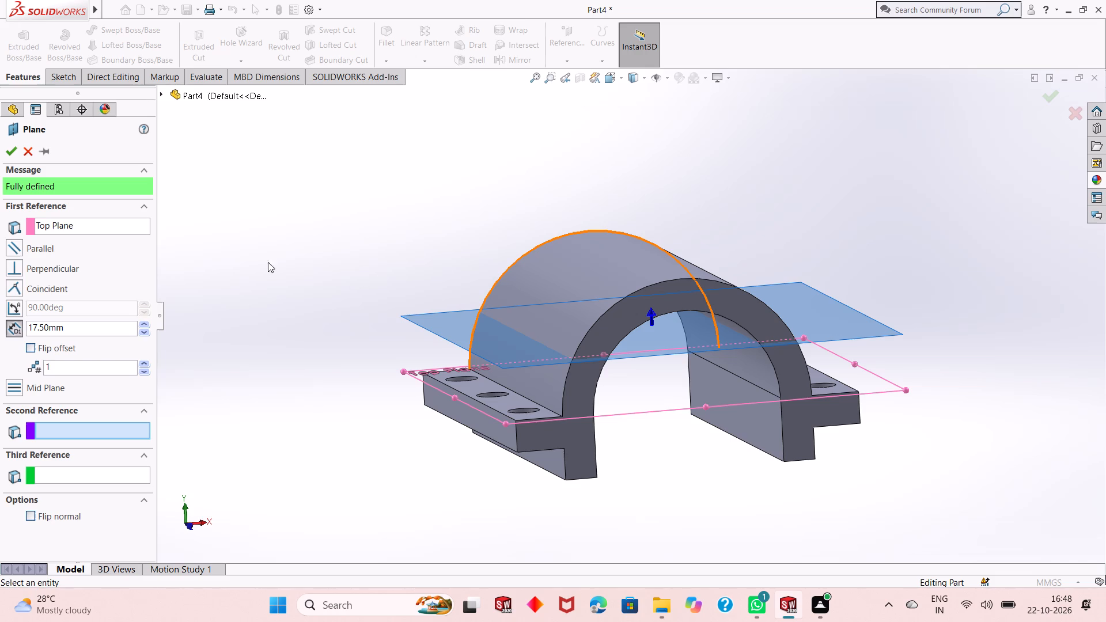
double_click(82, 328)
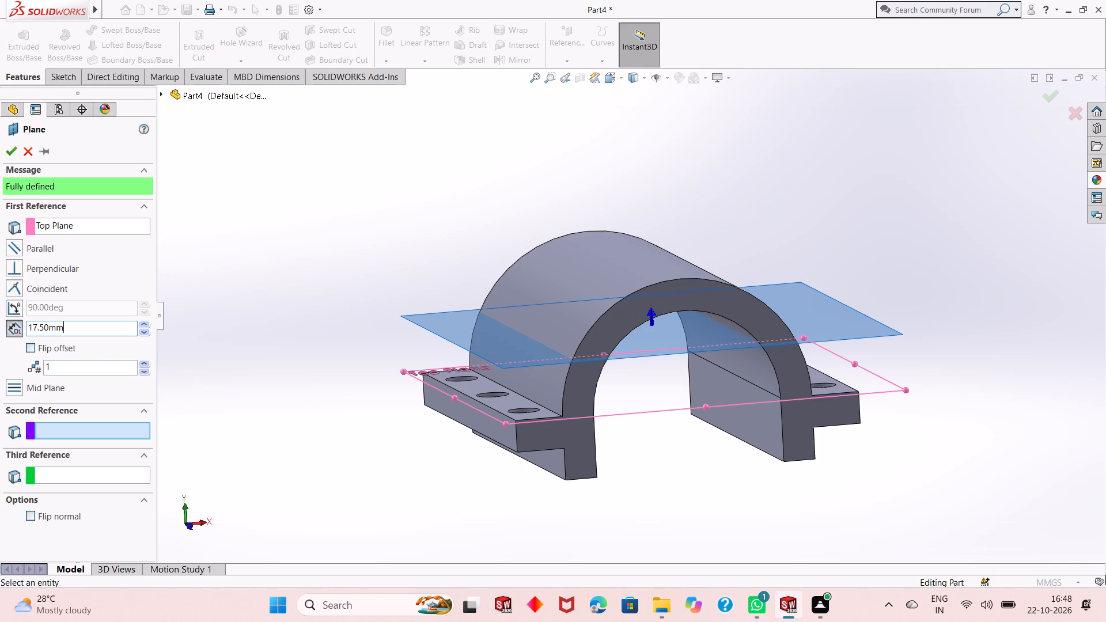
text(55)
key(Return)
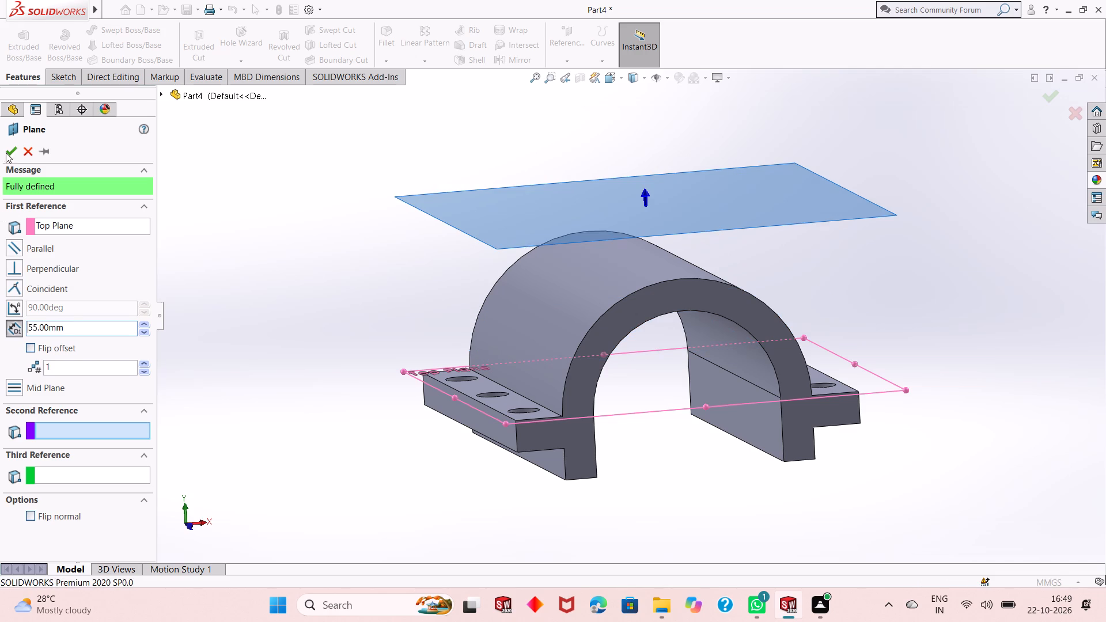
click(4, 151)
On the new plane, sketch circles about 43 mm and 45 mm in diameter on the arch's centreline, about 96 mm and 28 mm from the origin.
right_click(476, 208)
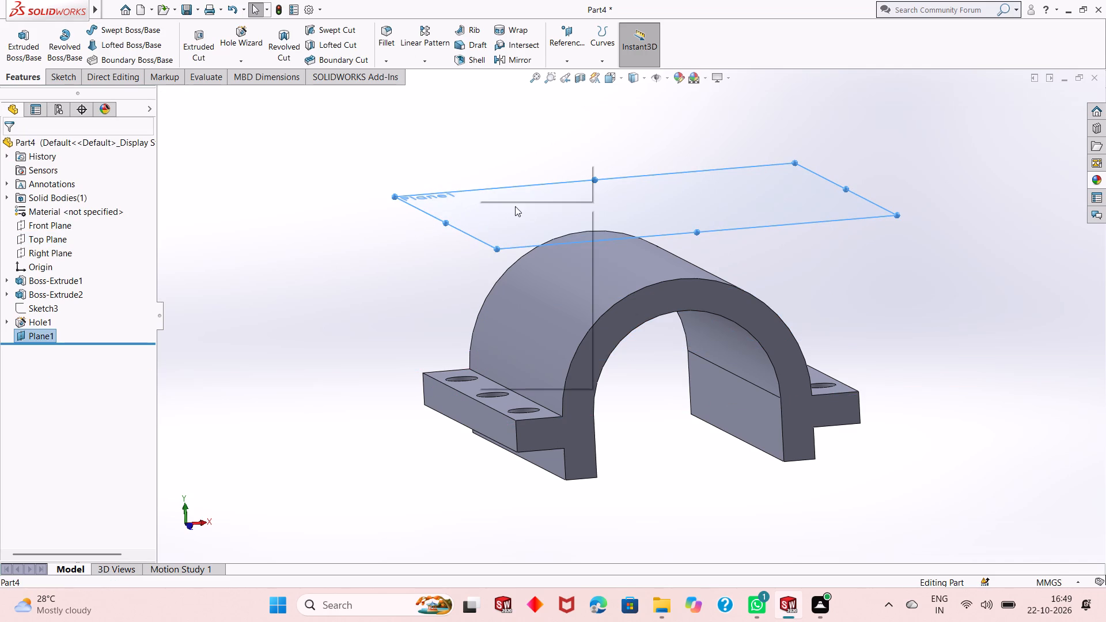
click(504, 191)
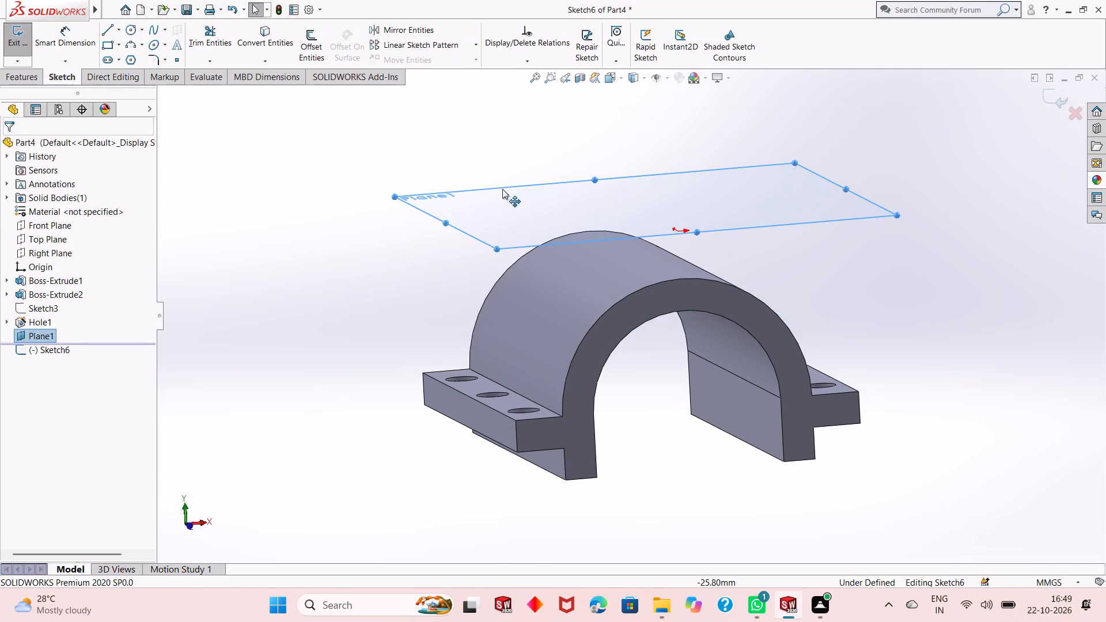
key(ctrl+8)
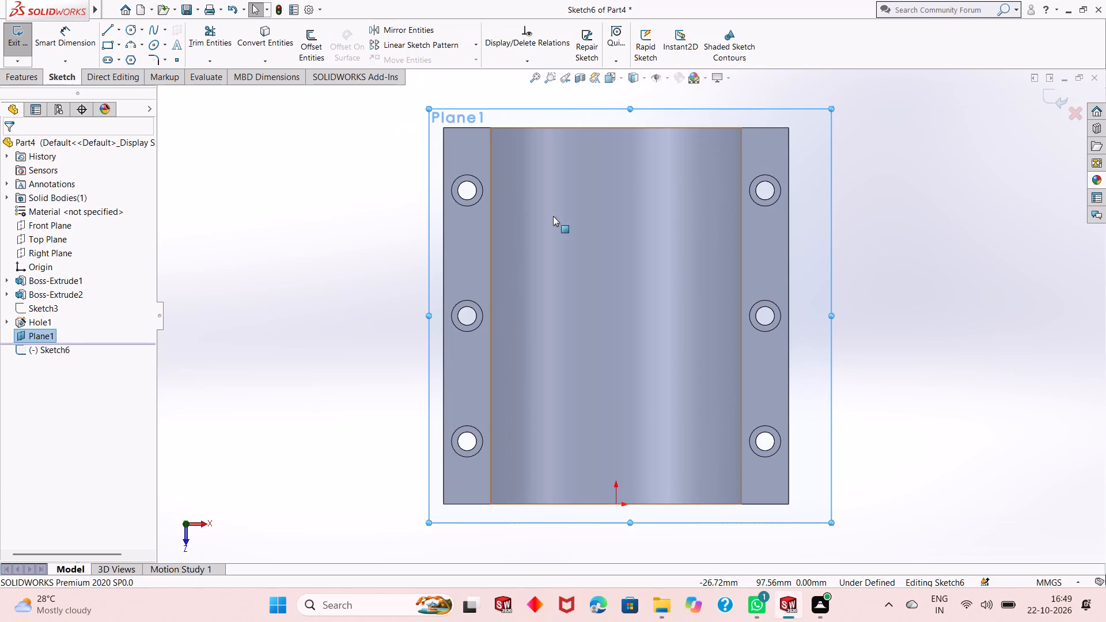
scroll(616, 356, up, 2)
click(802, 258)
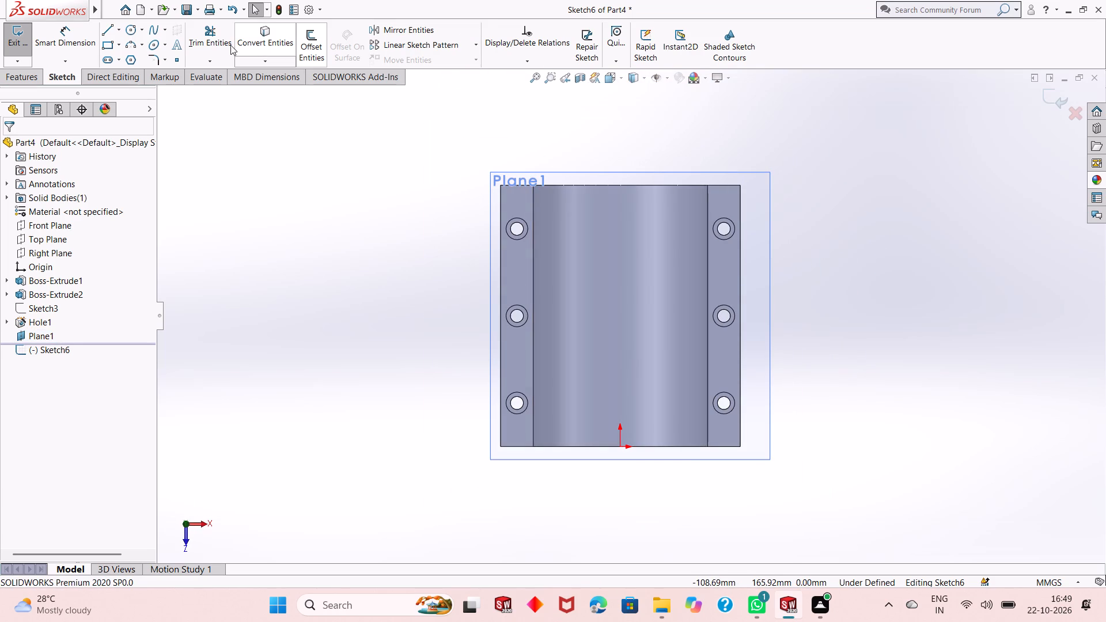
click(132, 35)
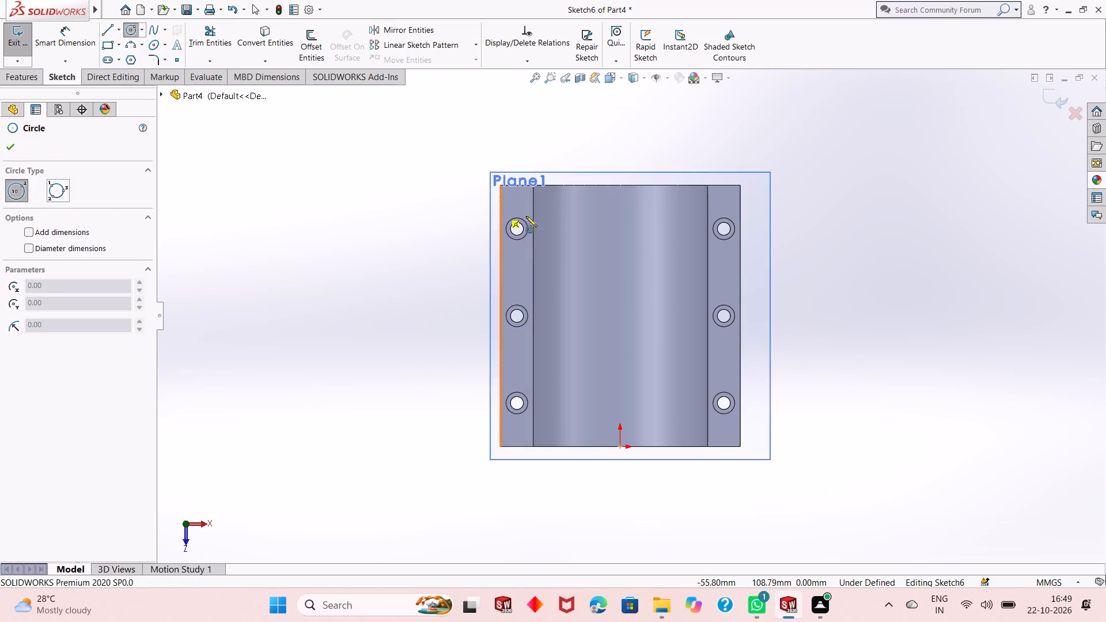
click(619, 238)
click(642, 197)
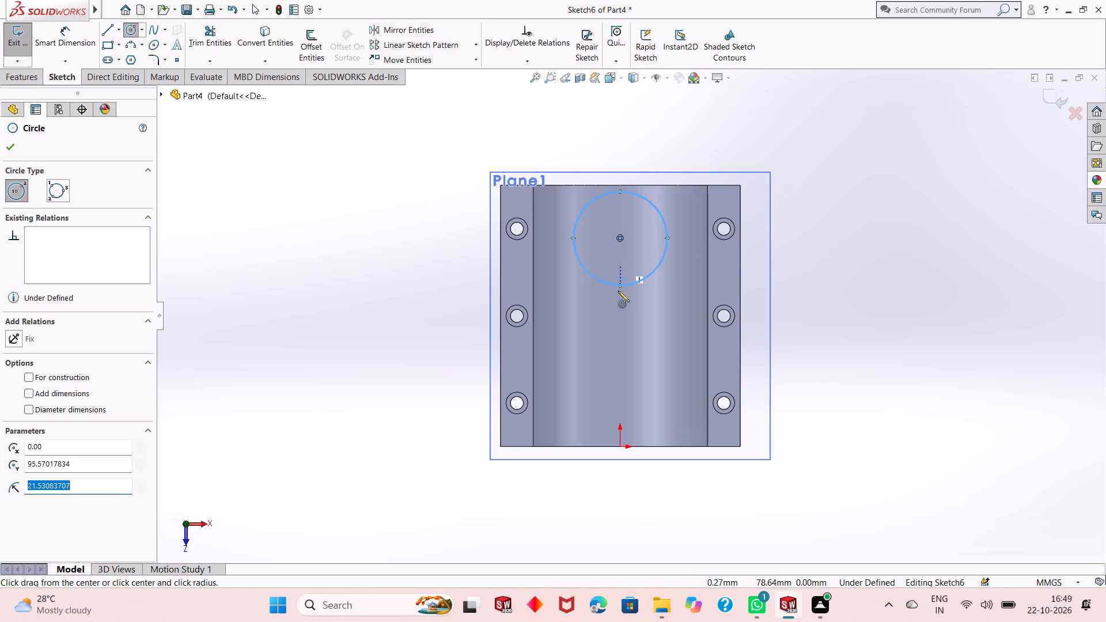
click(620, 385)
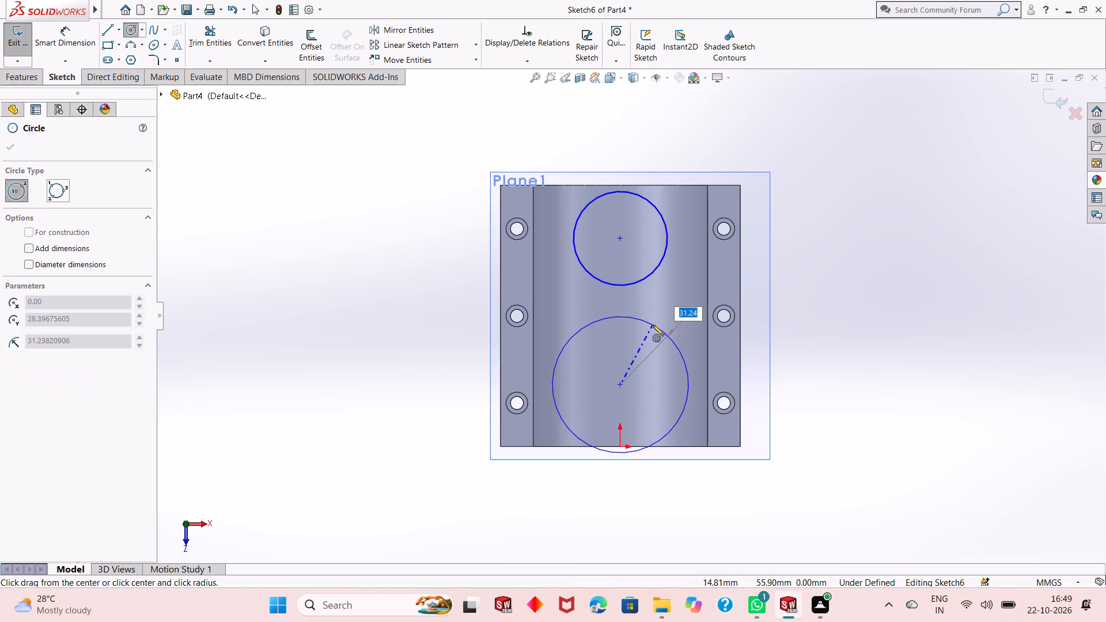
click(640, 339)
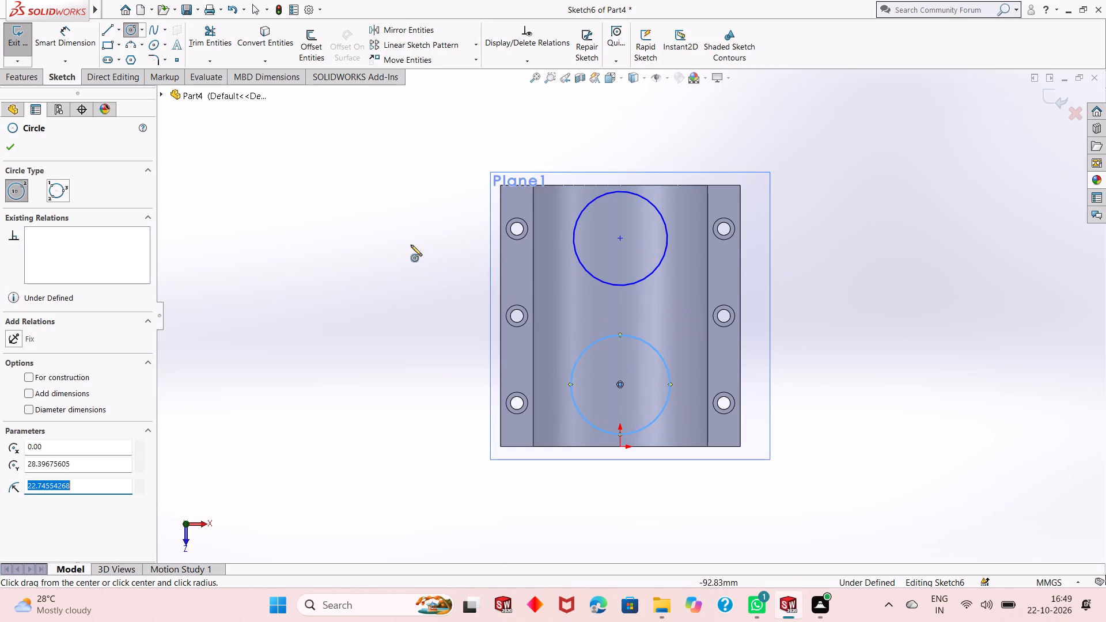
right_click(217, 188)
click(245, 195)
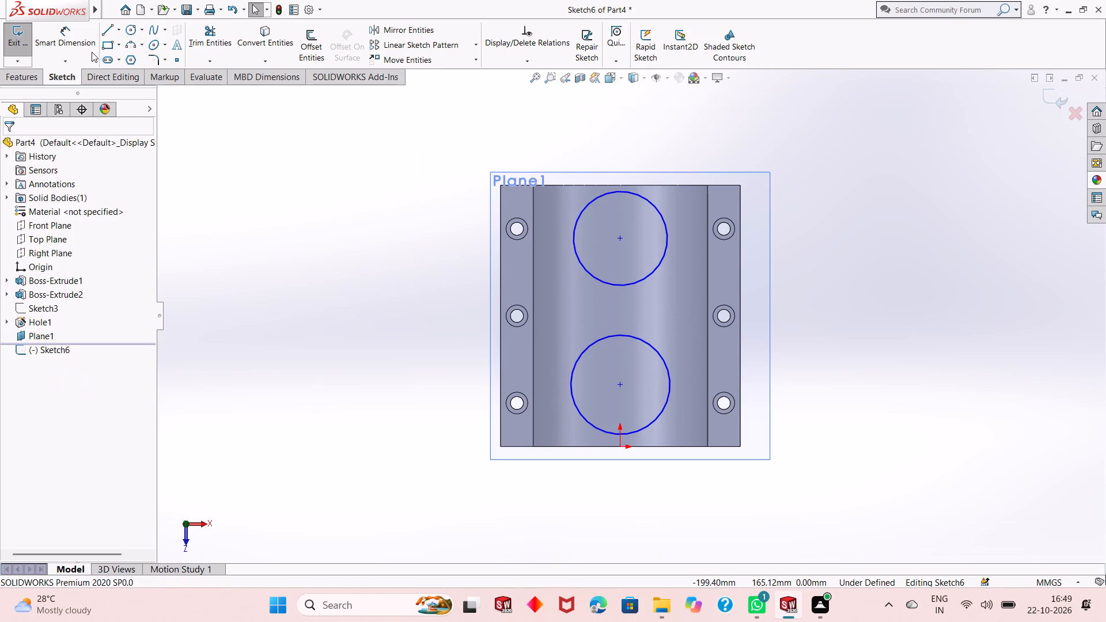
Dimension the circle farther from the origin to a 40 mm diameter.
click(68, 37)
click(588, 267)
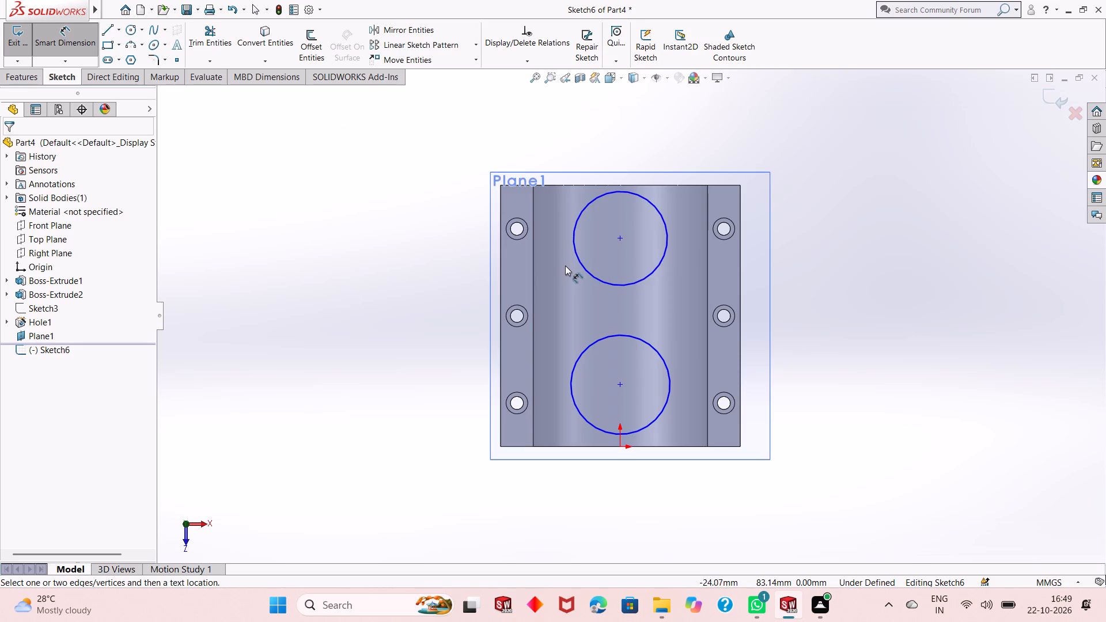
click(577, 256)
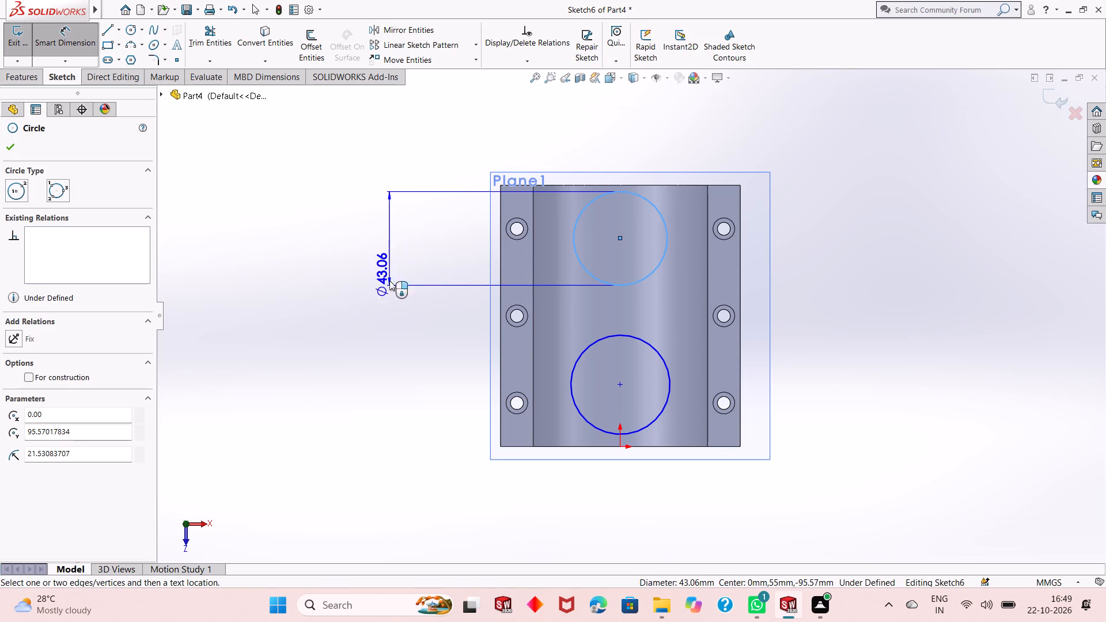
click(435, 302)
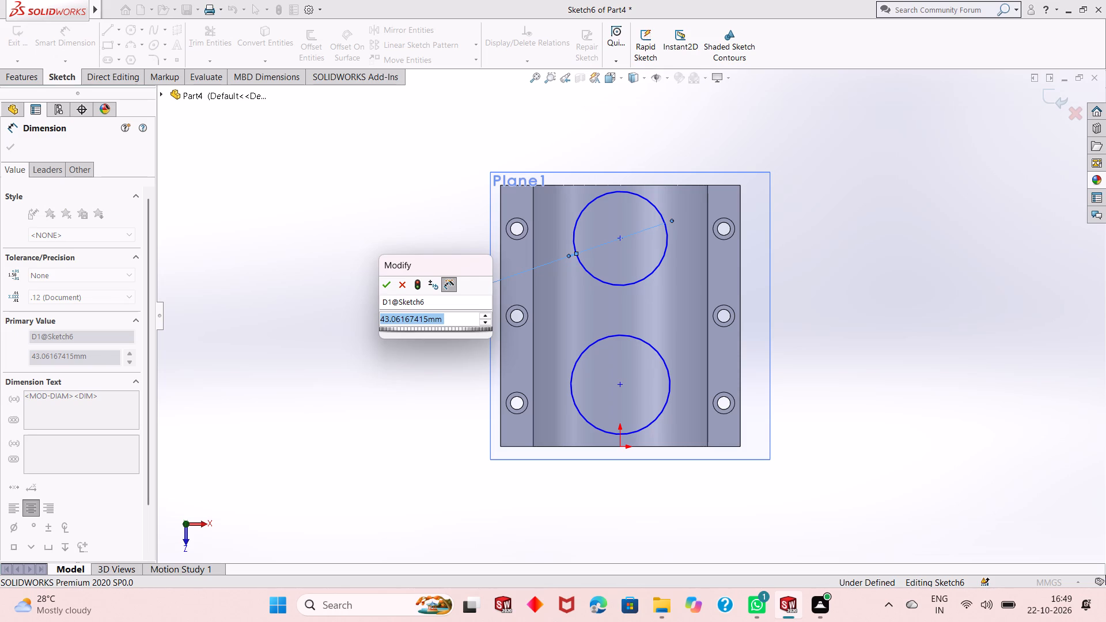
text(40)
key(Return)
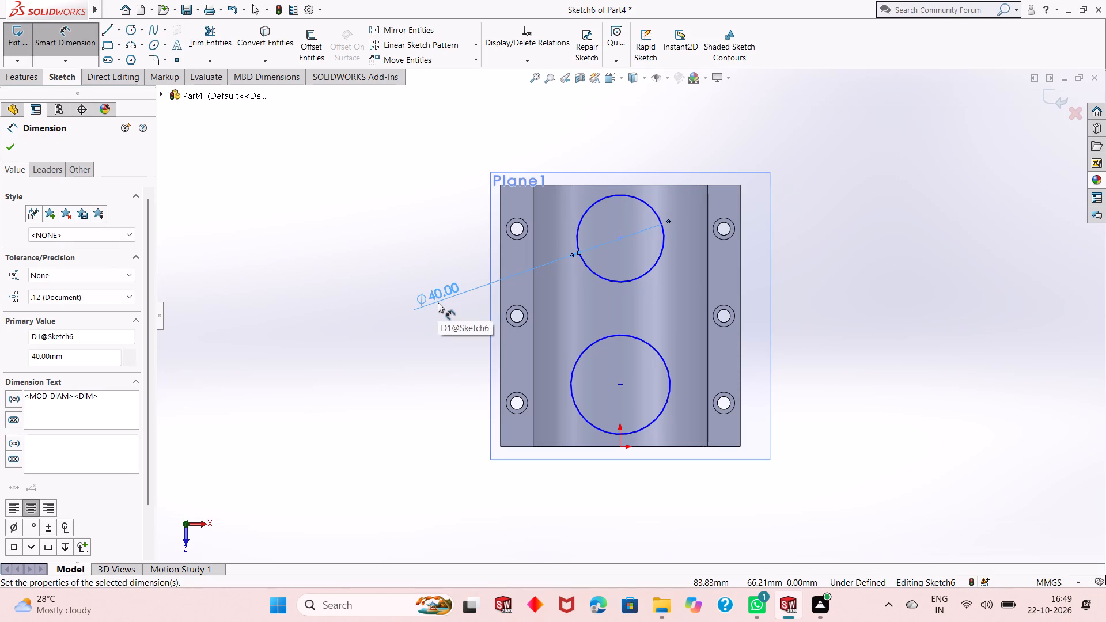
click(619, 238)
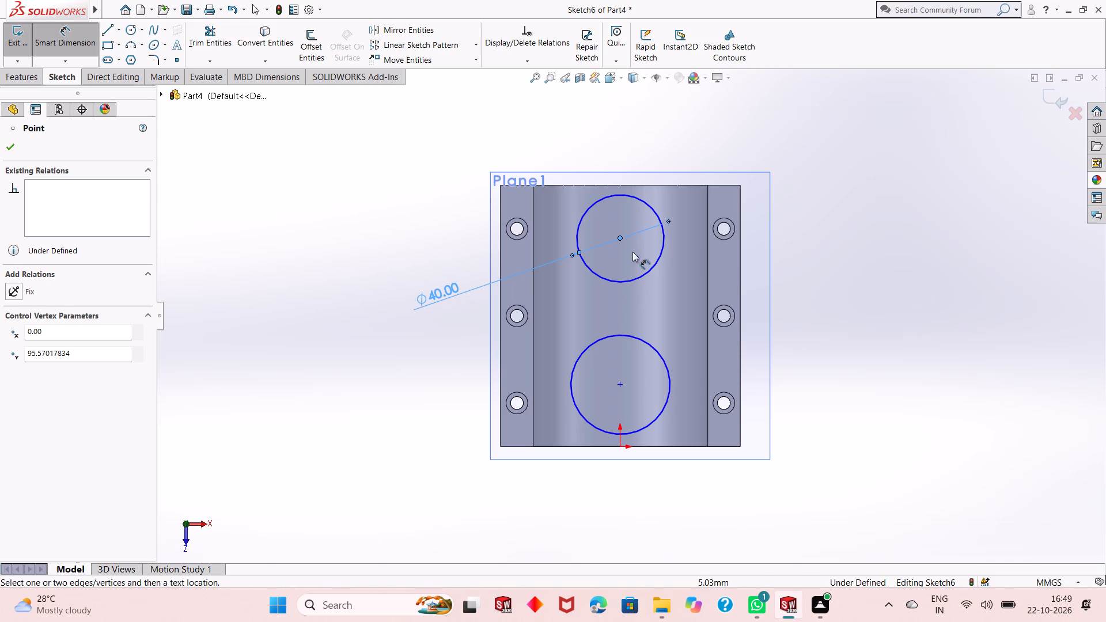
key(Escape)
key(Escape)
key(Escape)
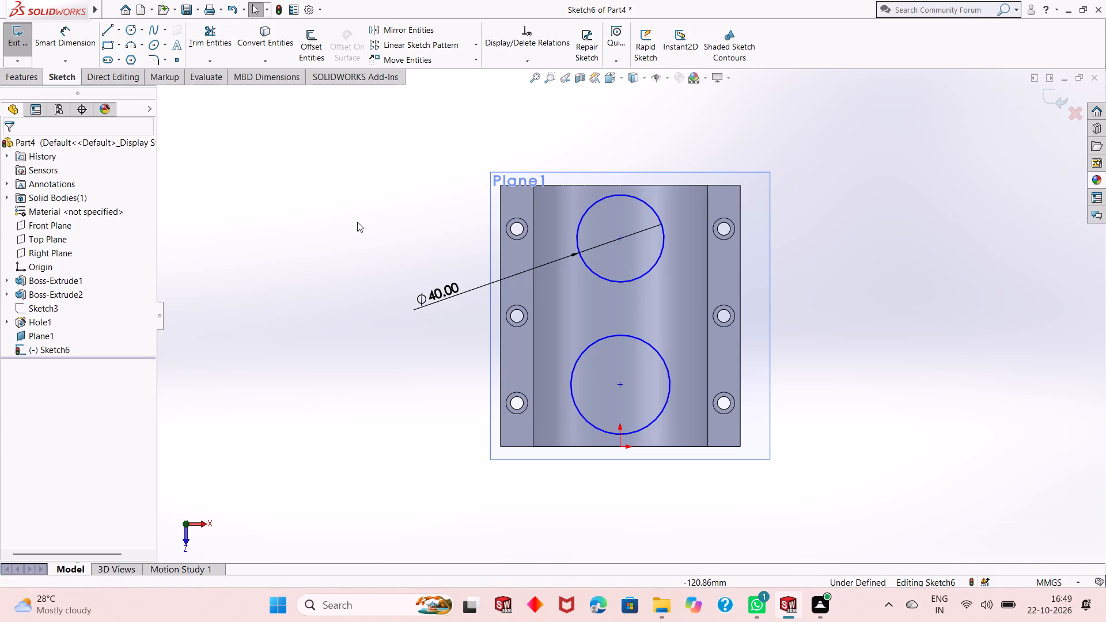
key(Escape)
key(Escape)
Add an equal relation between the two sketched circles.
click(624, 284)
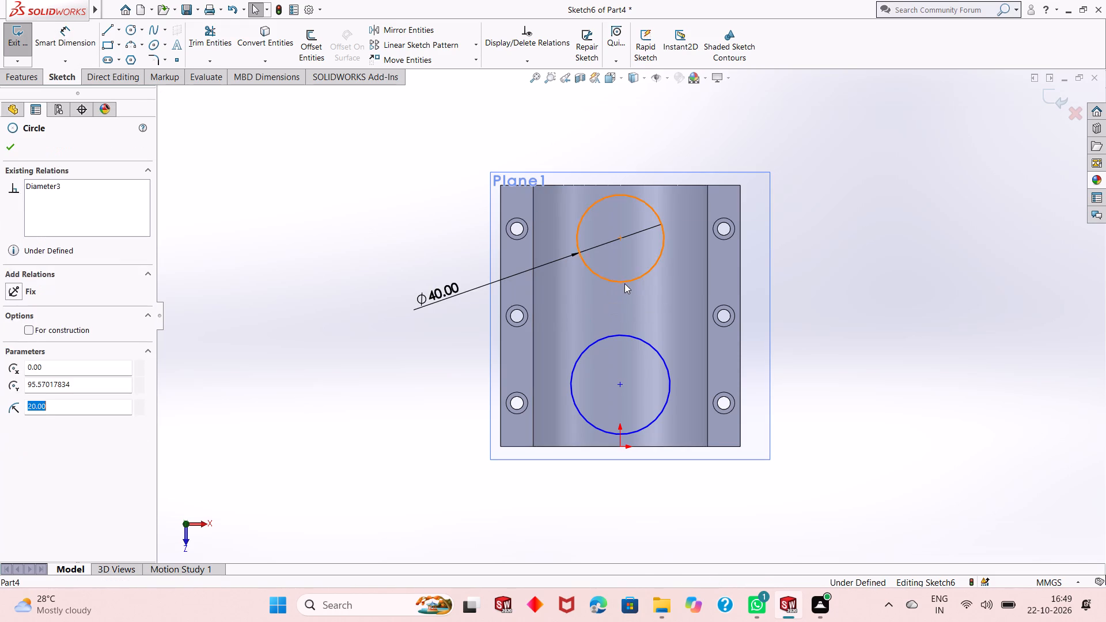
ctrl+click(615, 335)
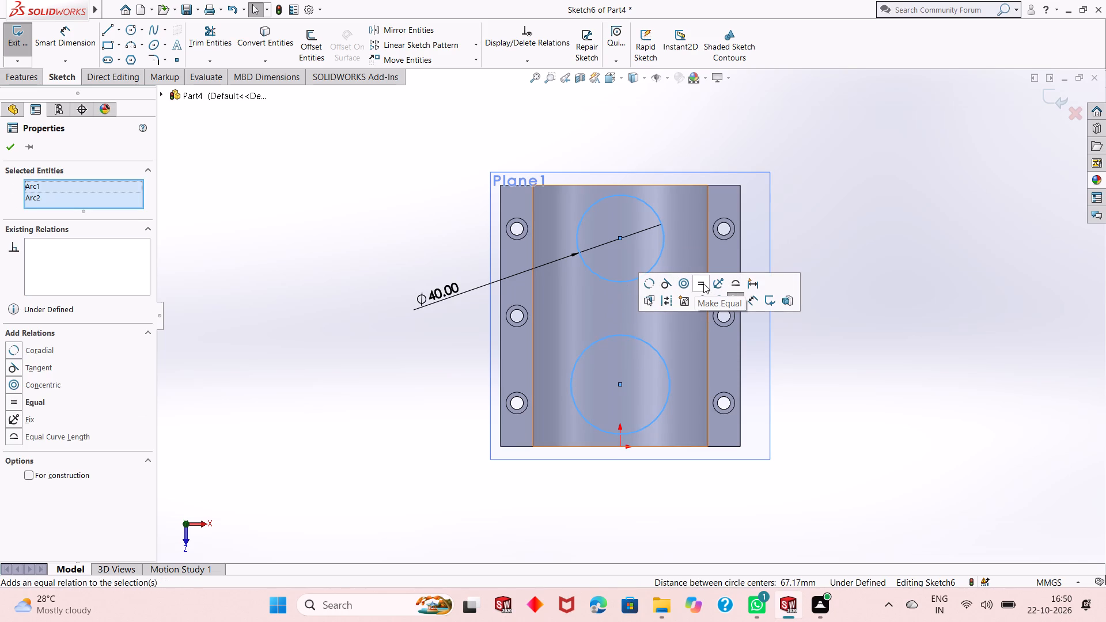
click(703, 283)
key(Escape)
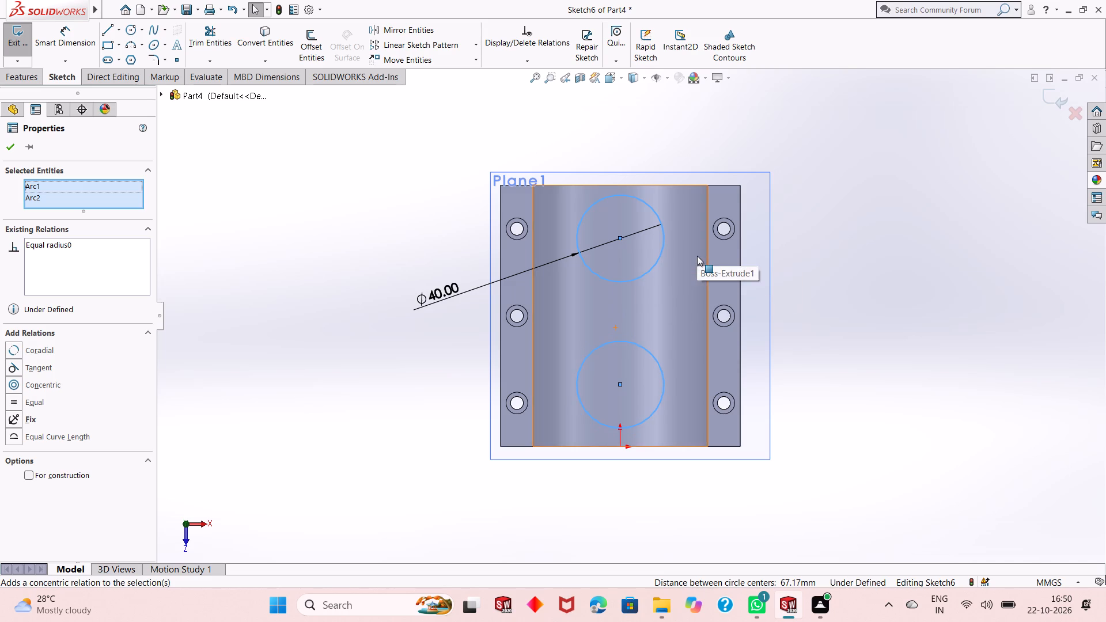
key(Escape)
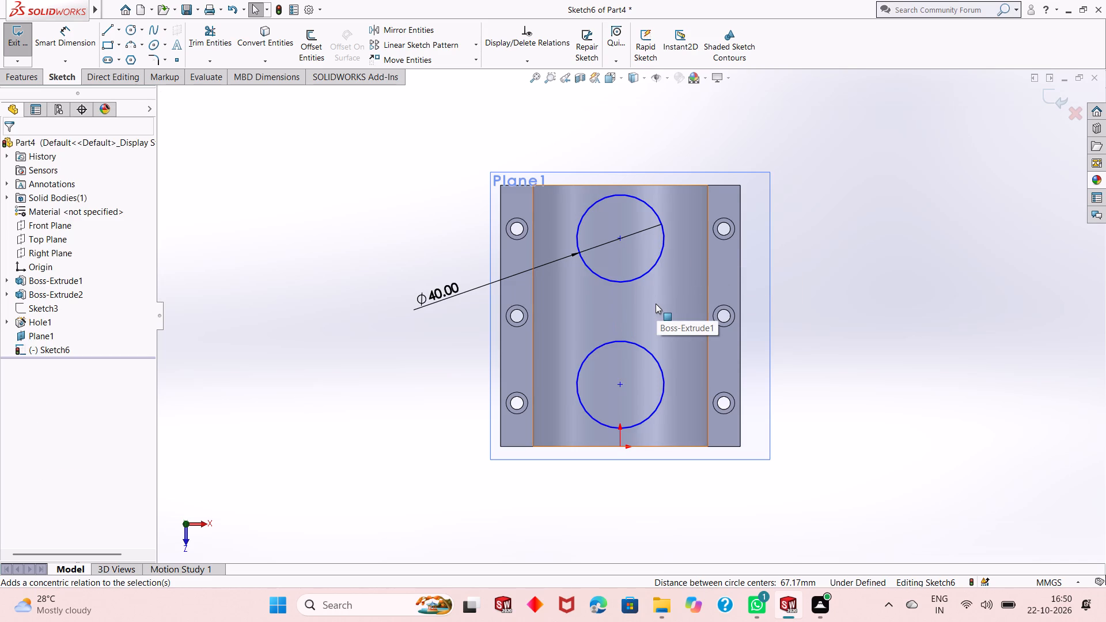
key(Escape)
key(Escape)
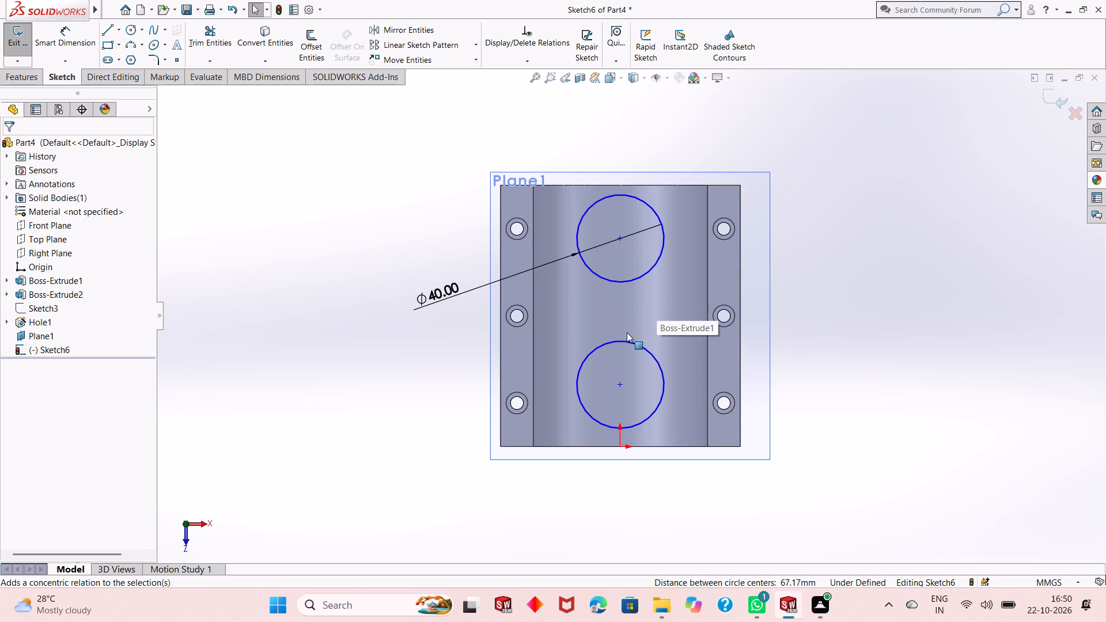
Draw a horizontal centerline from the centre of the left flange's middle hole to its counterbore edge.
click(121, 28)
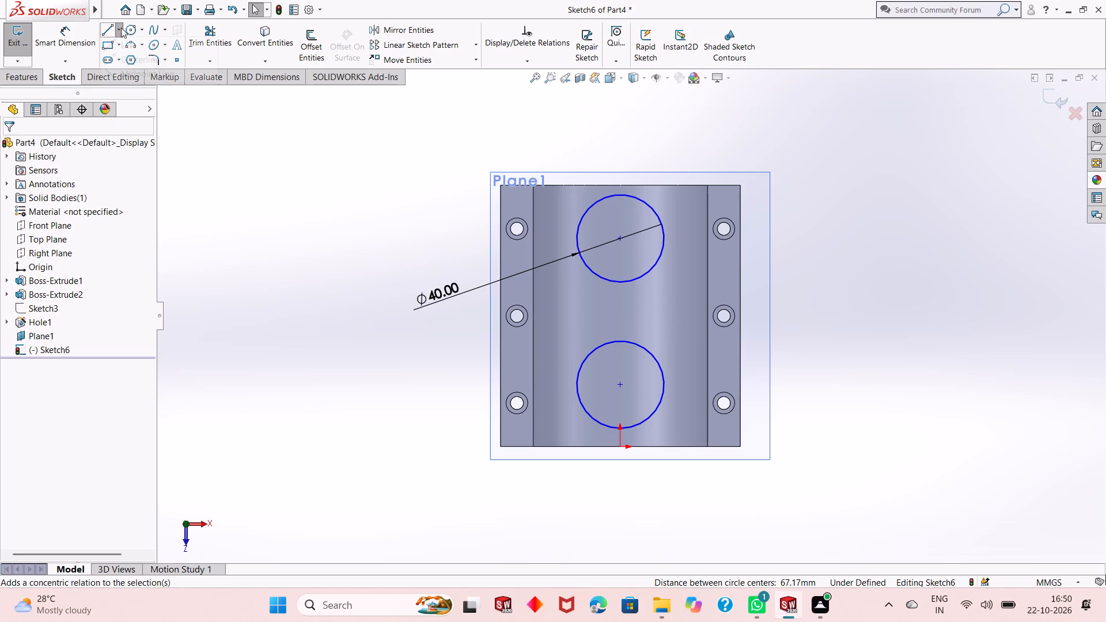
click(123, 55)
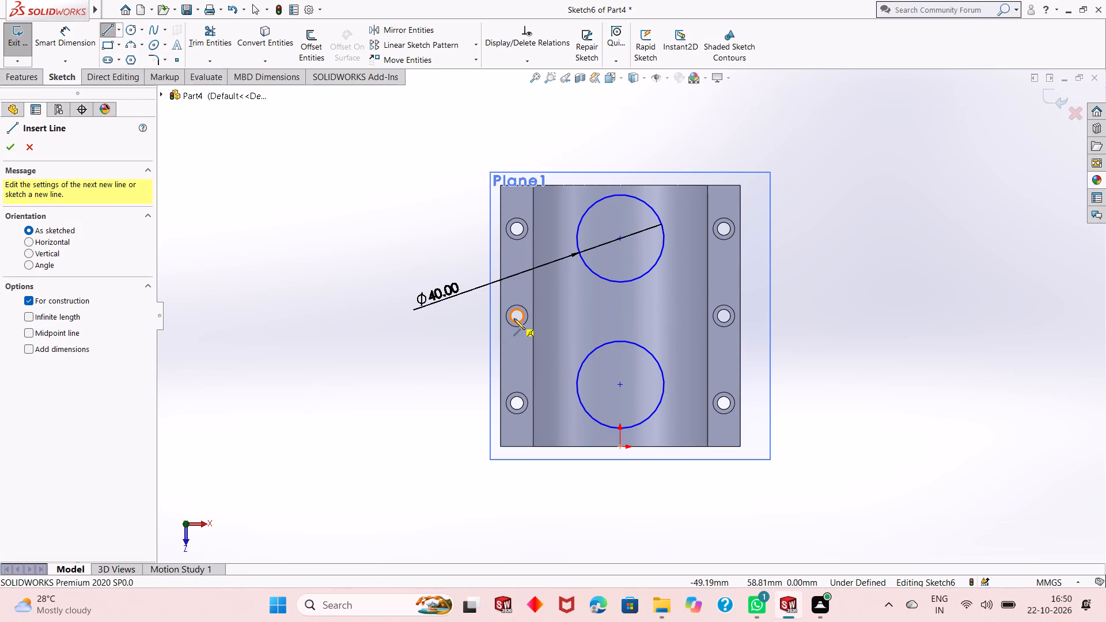
scroll(514, 318, down, 4)
scroll(576, 312, down, 3)
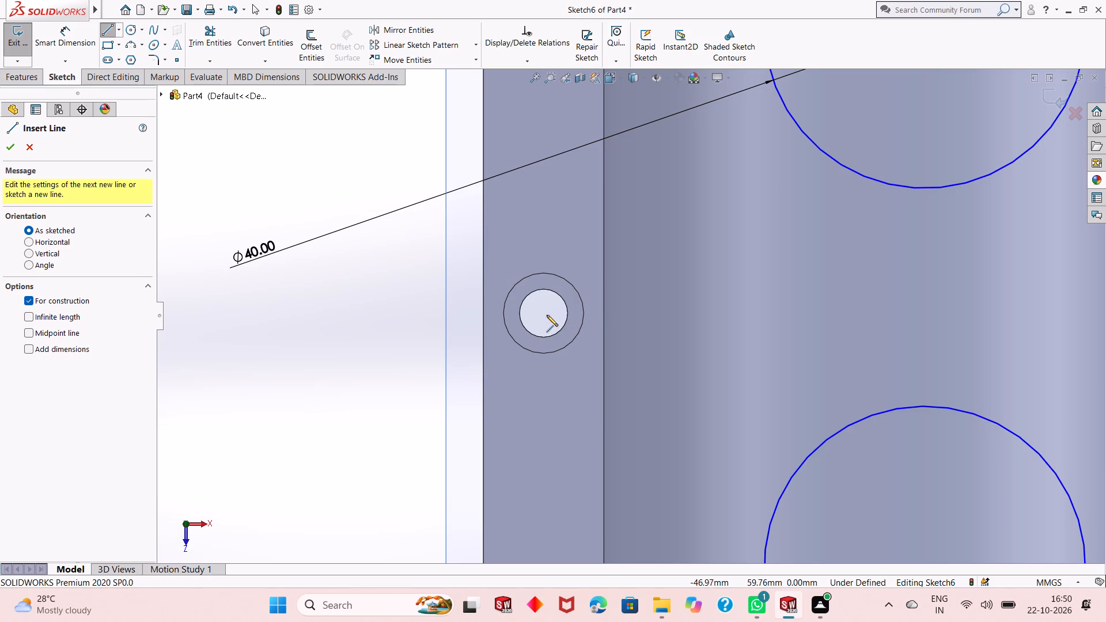
click(542, 313)
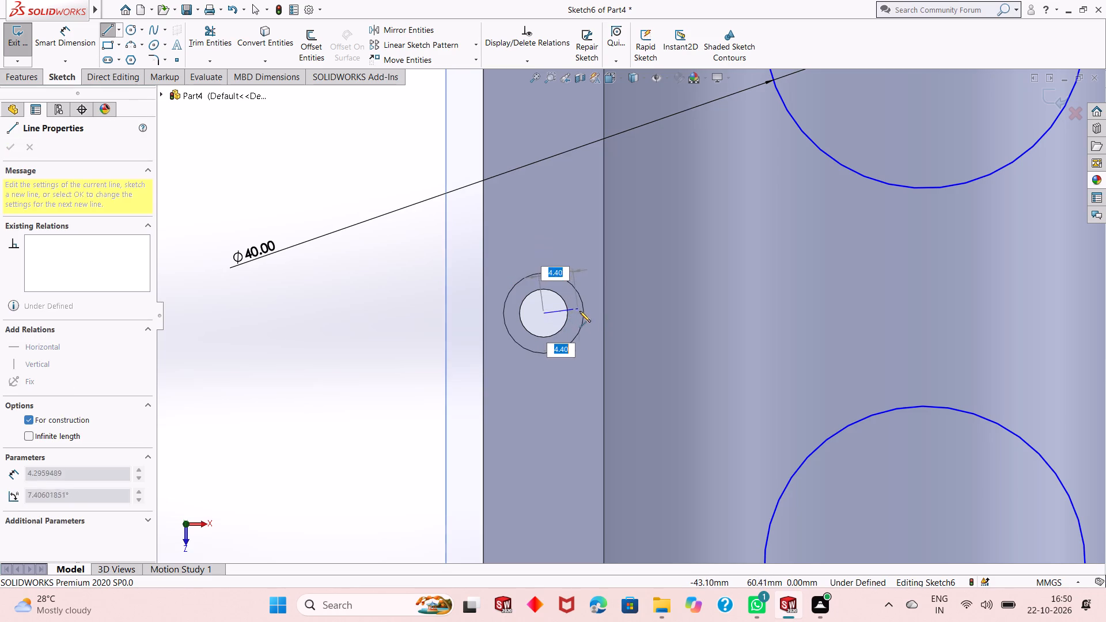
click(582, 312)
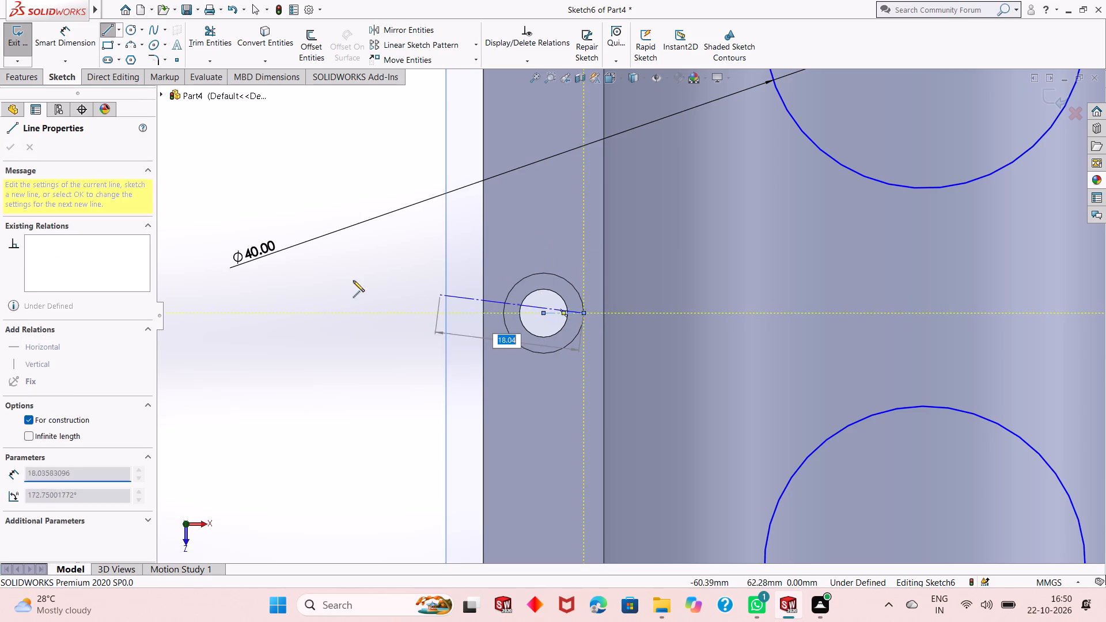
right_click(314, 277)
click(337, 288)
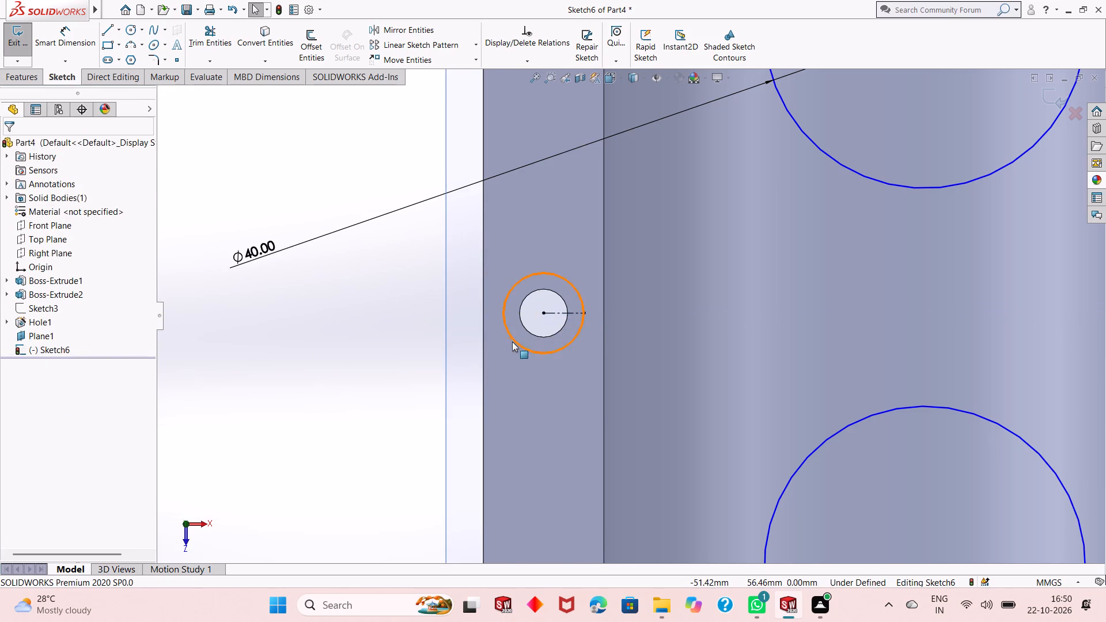
scroll(512, 342, up, 5)
scroll(921, 310, down, 1)
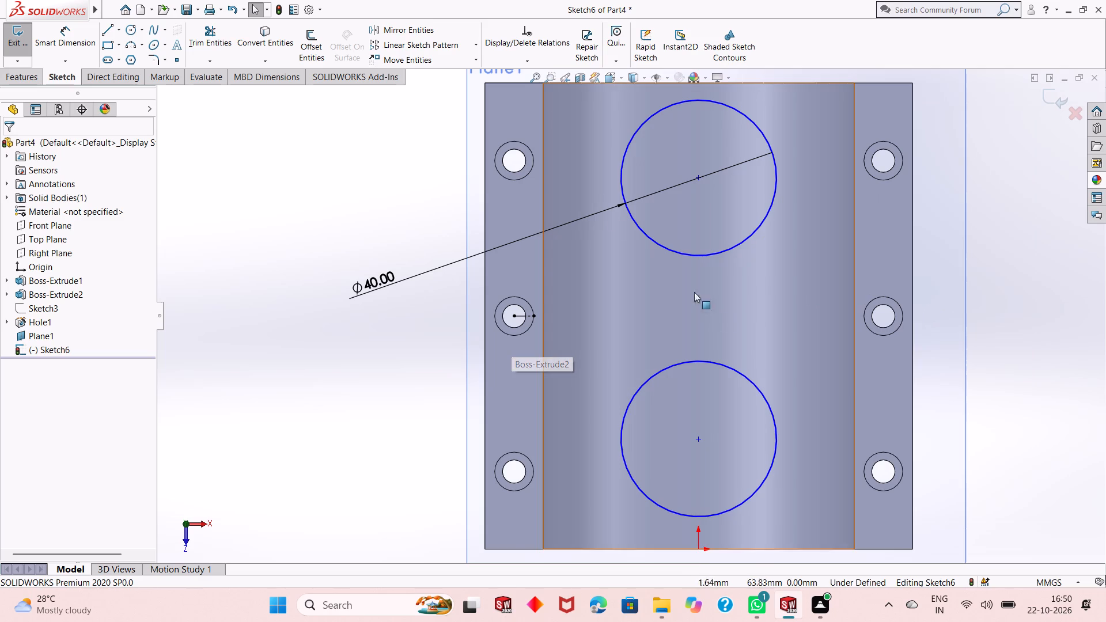
Dimension the far circle's centre 30 mm along the arch from the centre of the left flange's middle hole.
click(51, 33)
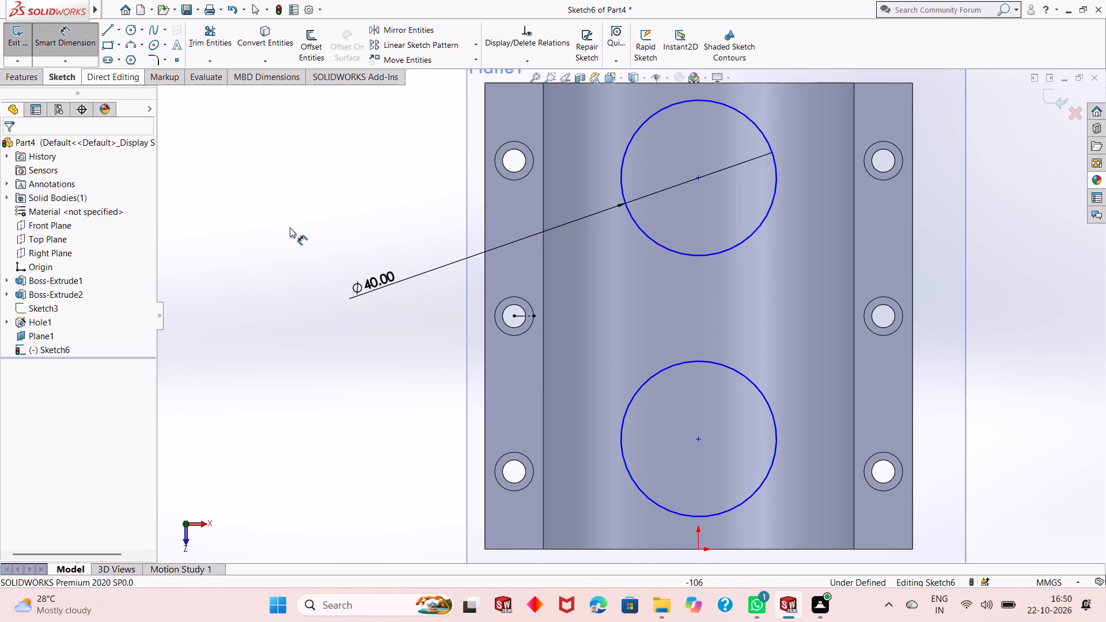
click(516, 315)
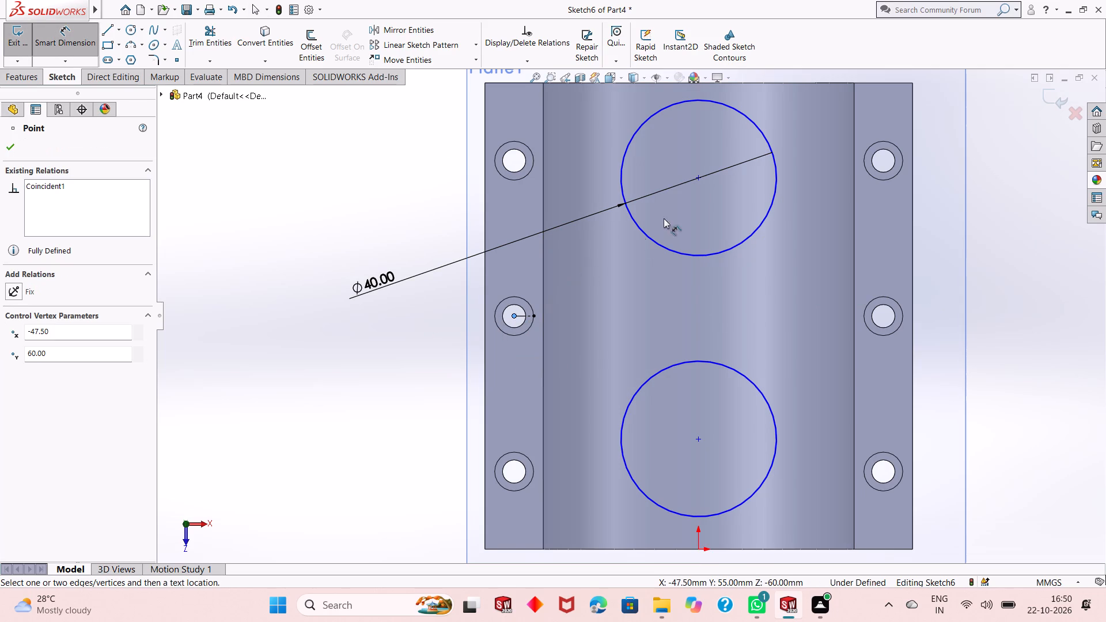
click(699, 179)
click(301, 184)
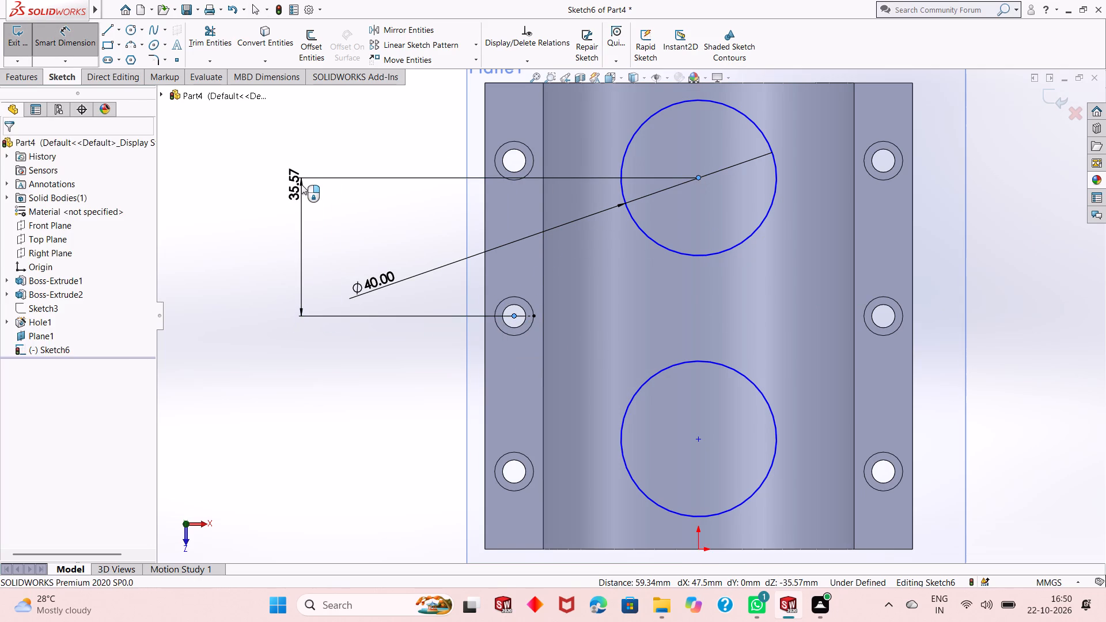
text(30)
key(Return)
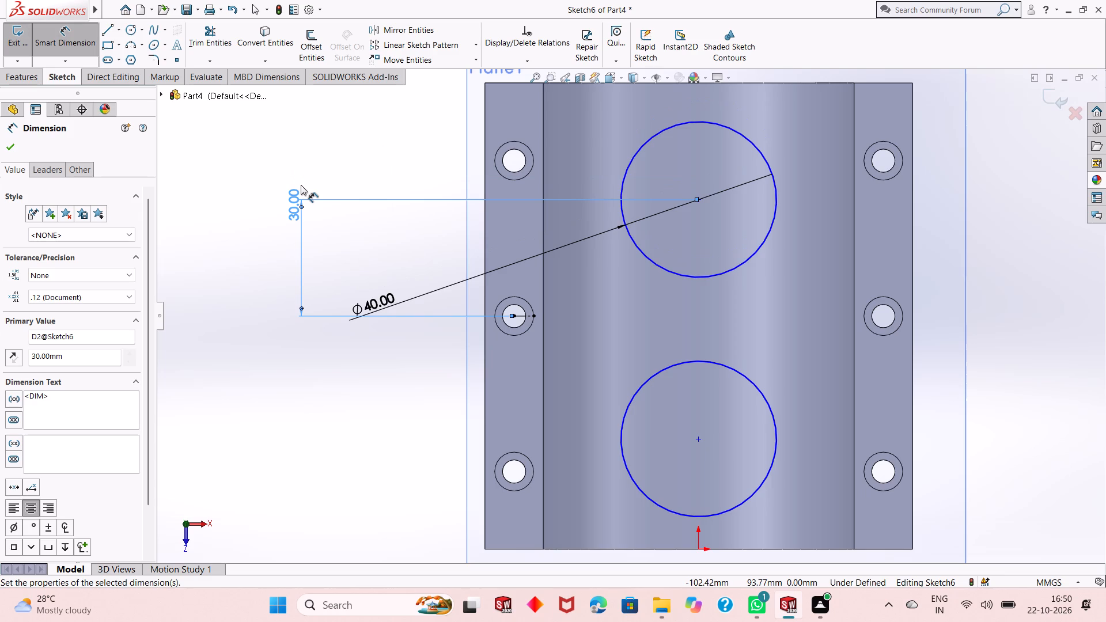
Dimension the centre of the circle nearer the origin 30 mm along the arch from the left flange's middle hole centre.
click(696, 441)
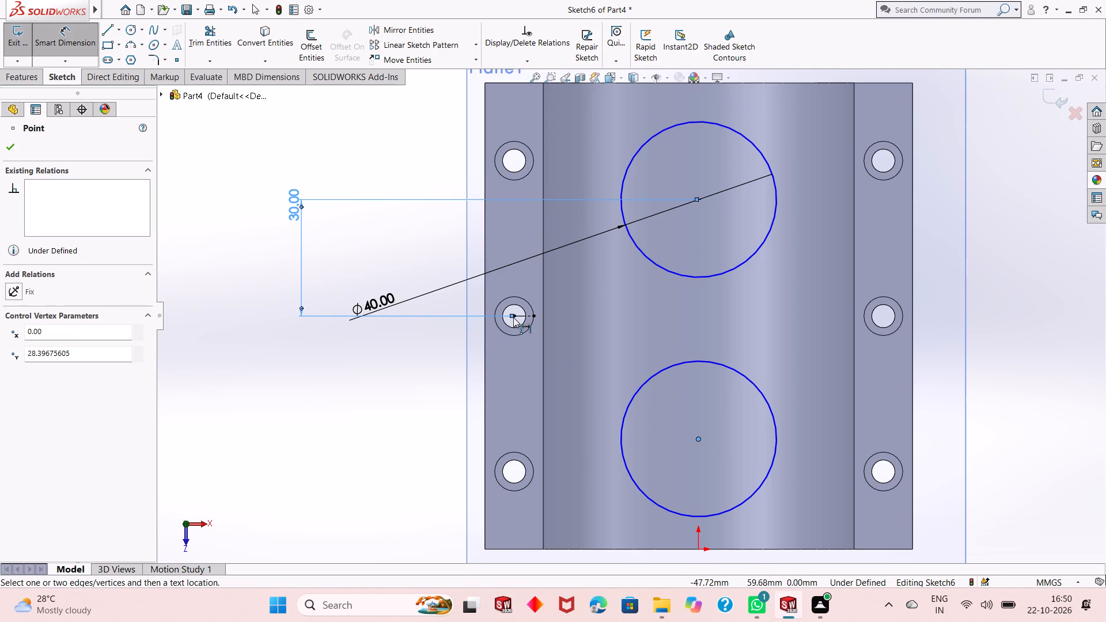
click(516, 317)
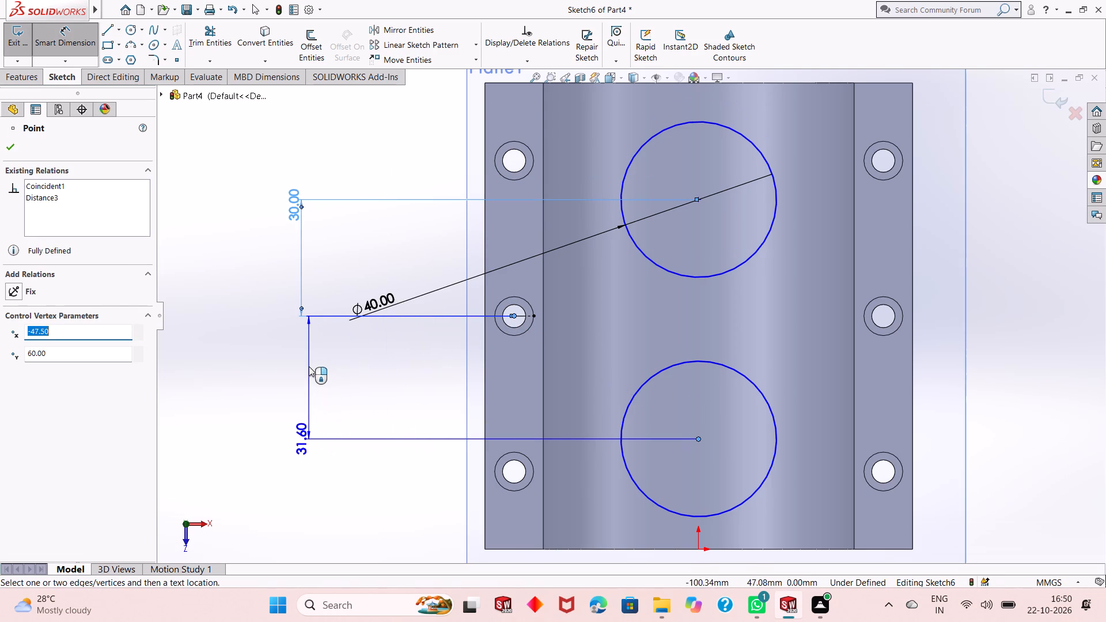
click(309, 366)
text(30)
key(Return)
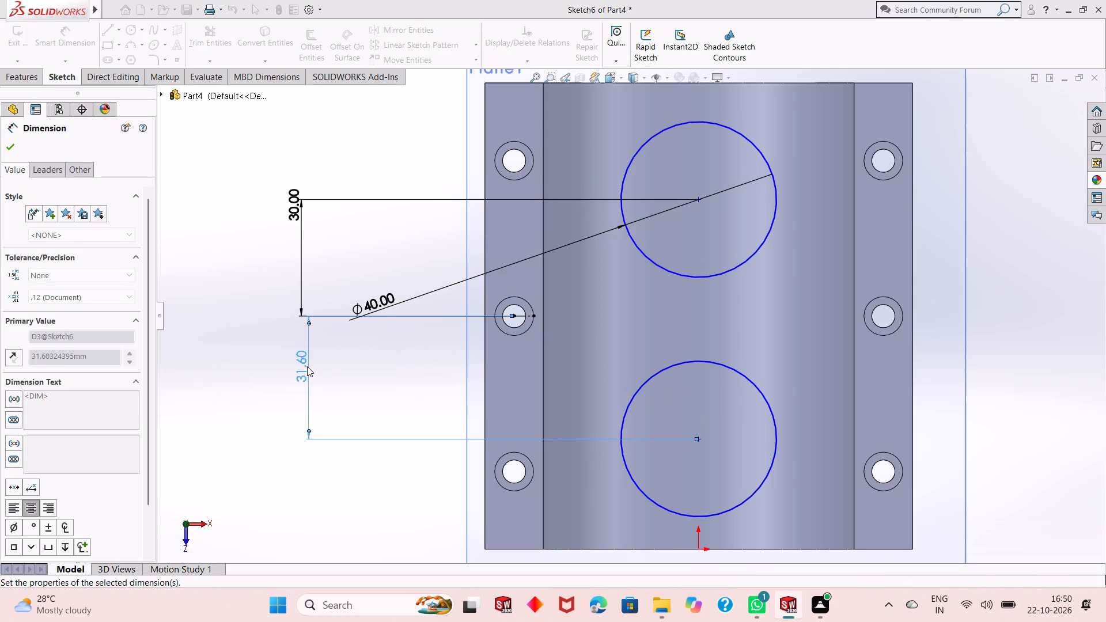
right_click(226, 216)
click(235, 257)
Add a vertical relation between both circle centres and the origin.
scroll(501, 350, up, 2)
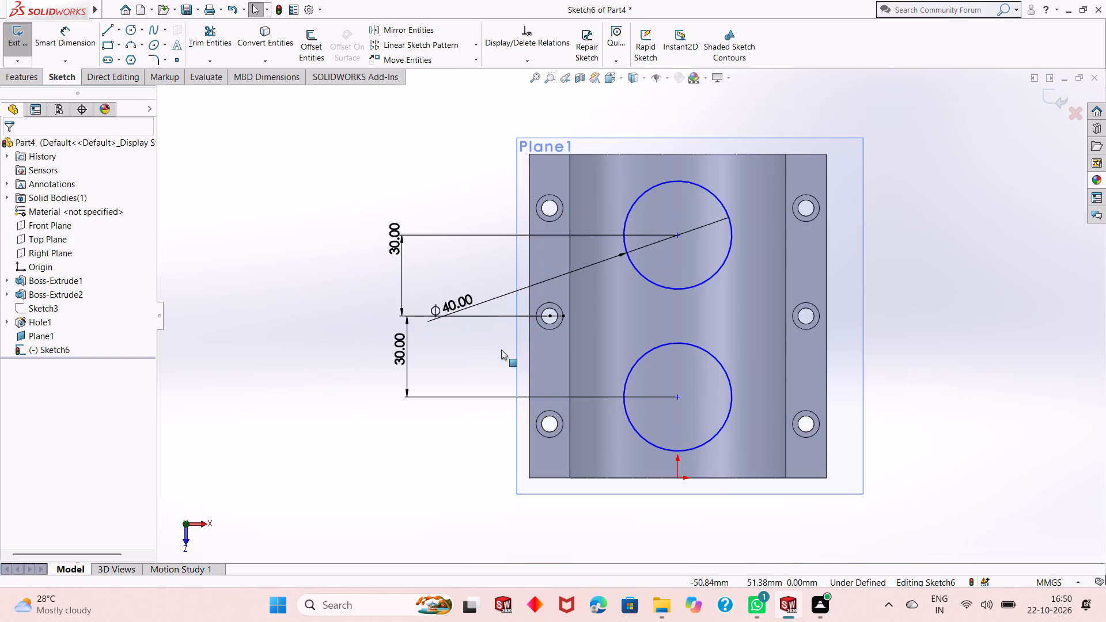
scroll(742, 412, down, 1)
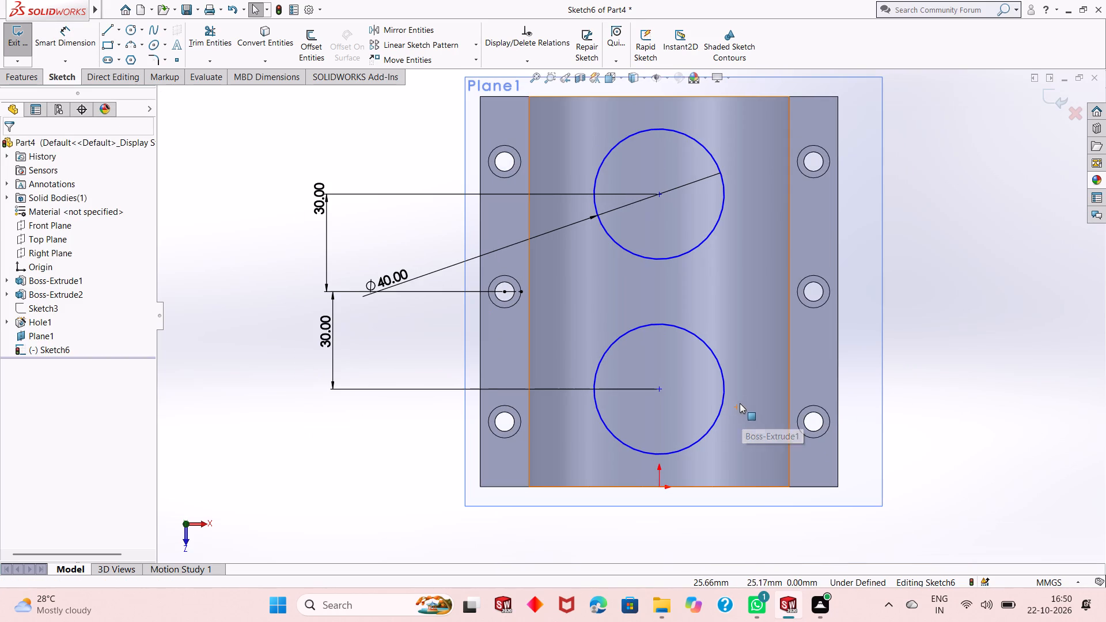
ctrl+click(656, 195)
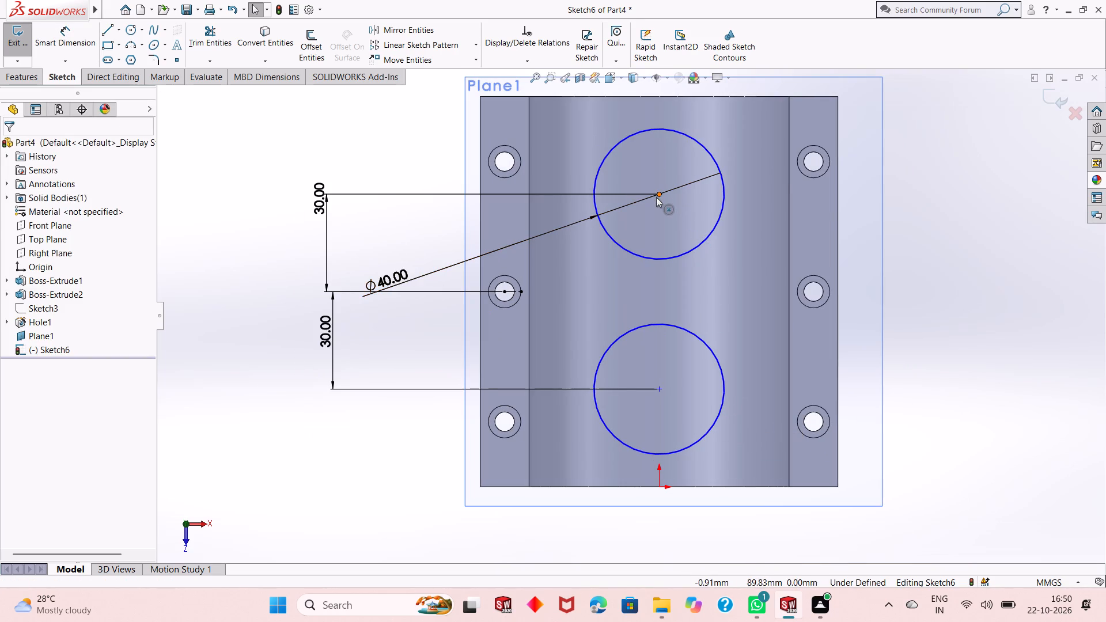
ctrl+click(659, 389)
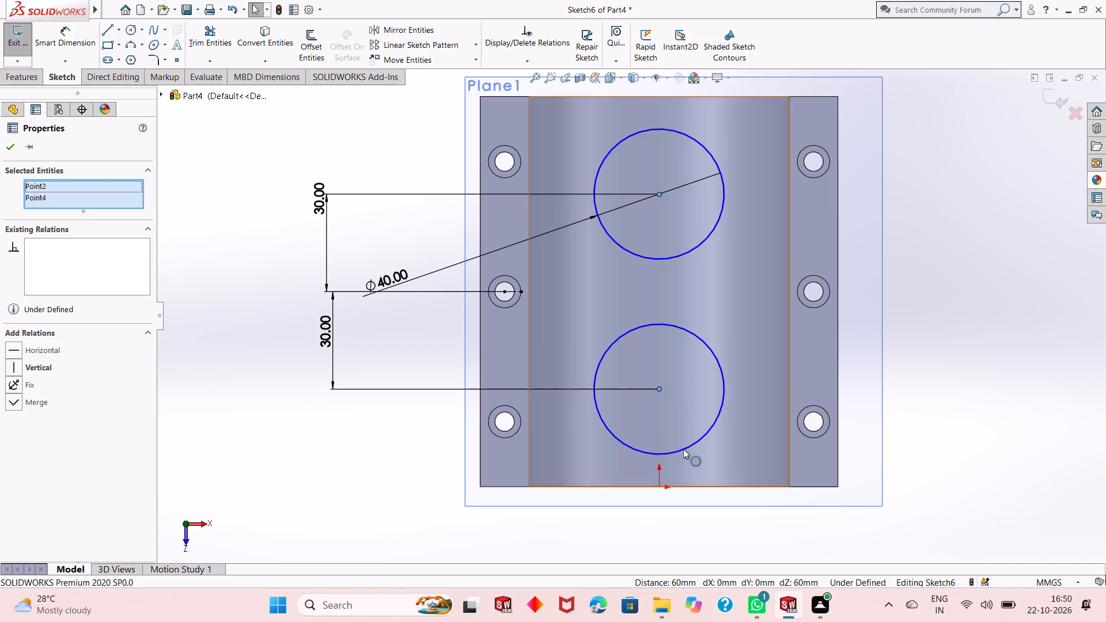
ctrl+click(660, 488)
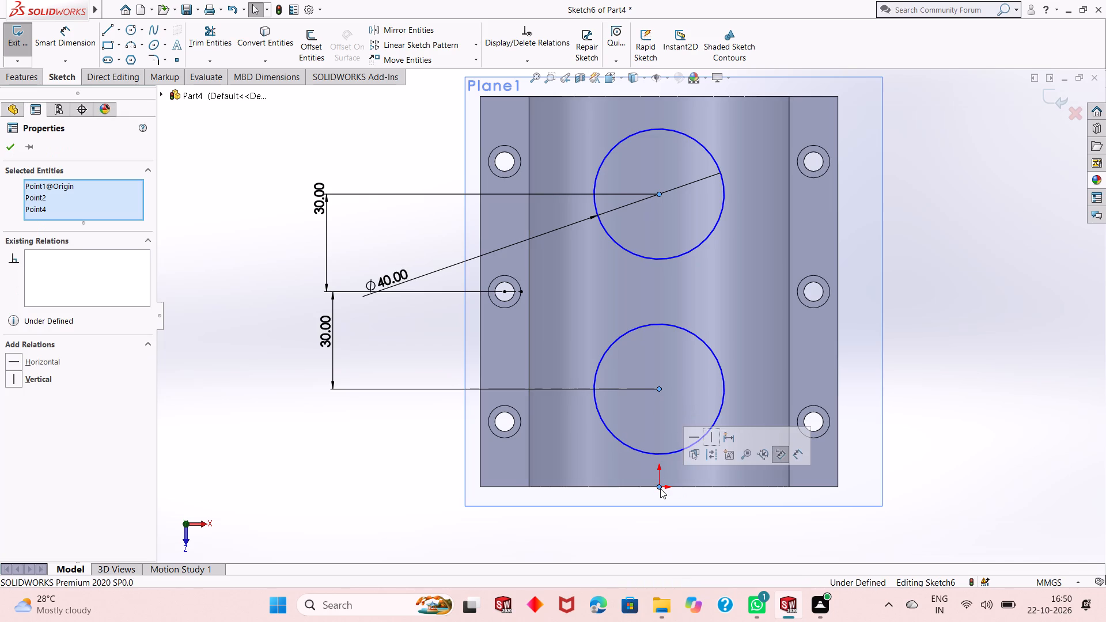
click(713, 434)
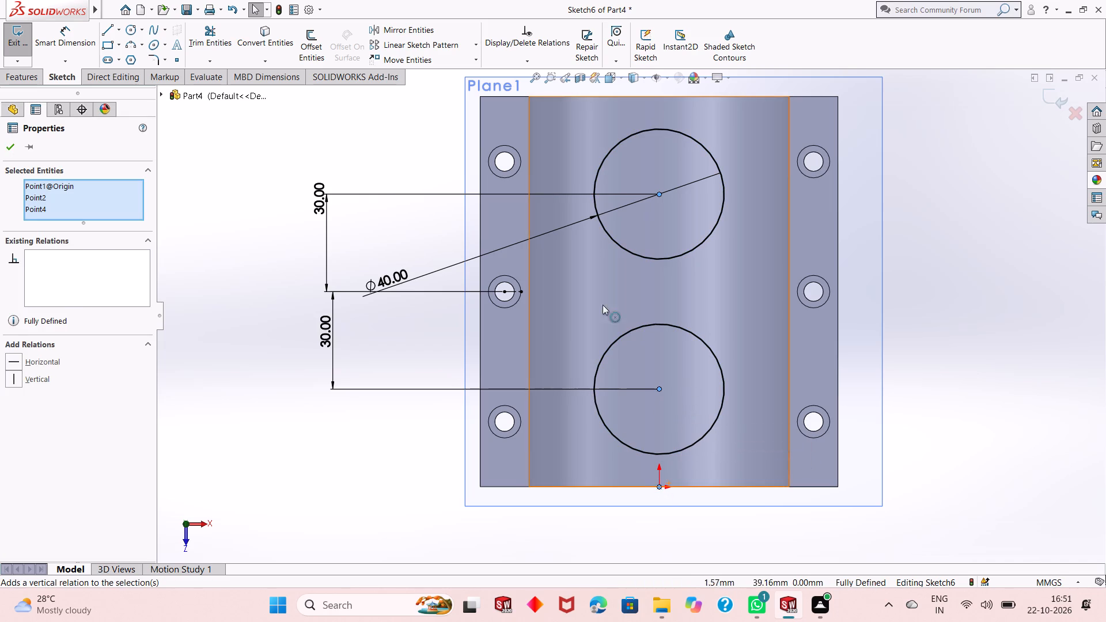
click(12, 150)
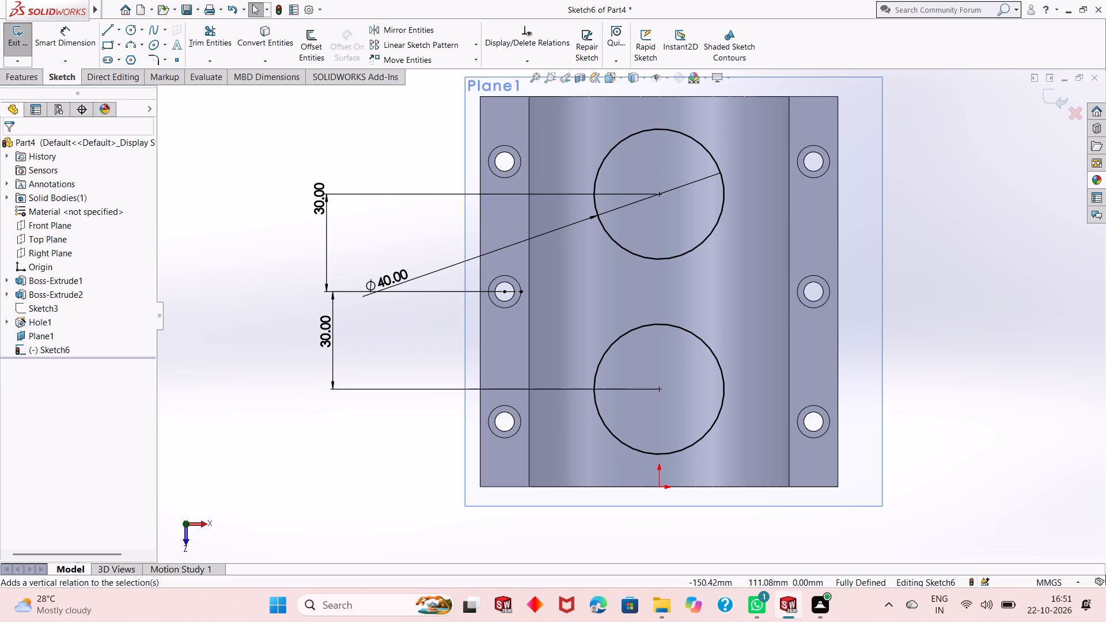
Extrude both 40 mm circles downward to the arch with the Up To Next end condition and merged result.
click(35, 78)
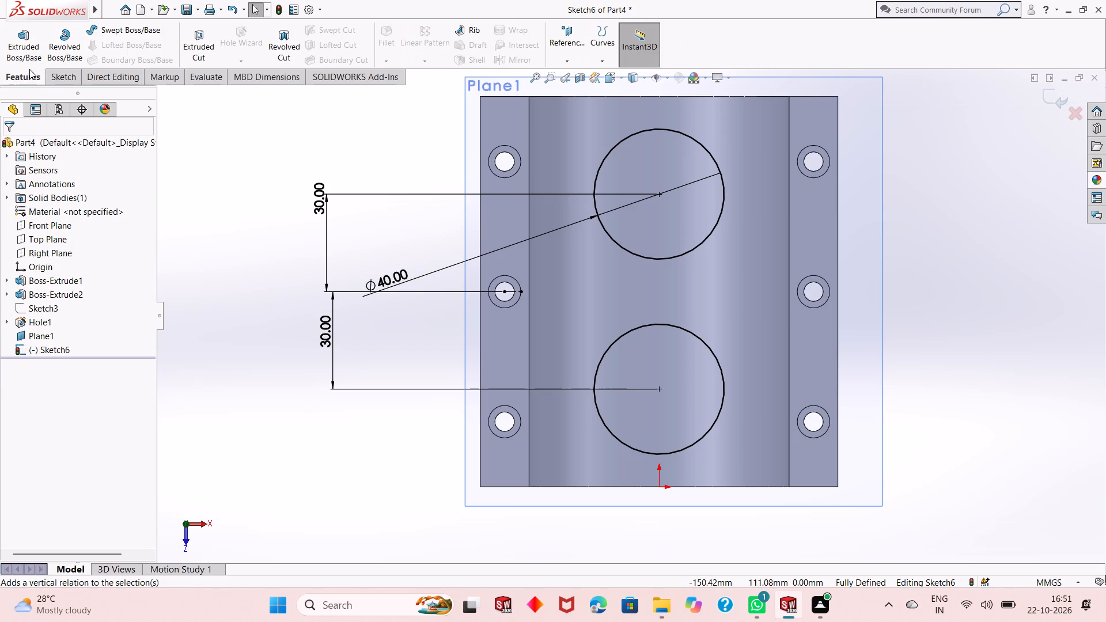
click(24, 51)
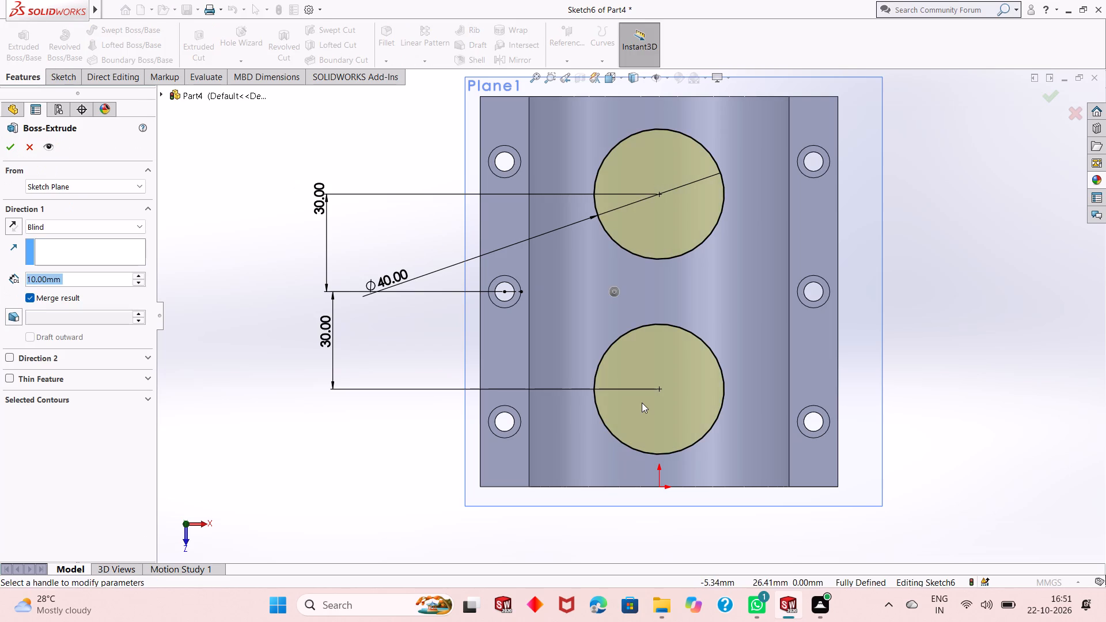
middle_drag(642, 403, 648, 238)
scroll(649, 237, up, 2)
scroll(652, 160, down, 2)
middle_drag(645, 328, 645, 245)
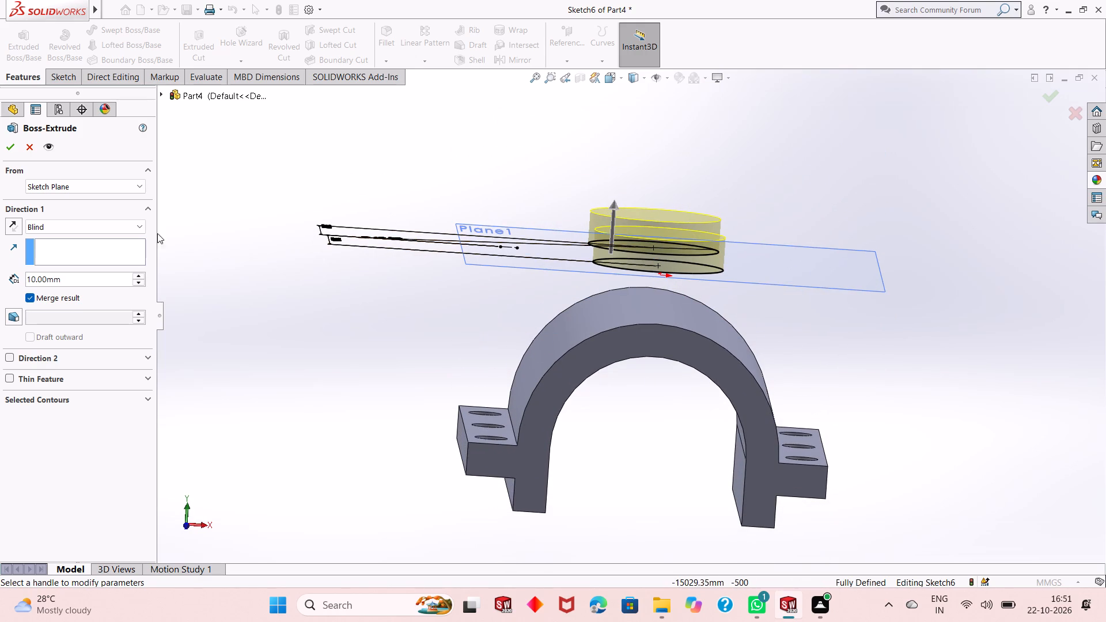
click(12, 223)
middle_drag(633, 454, 628, 421)
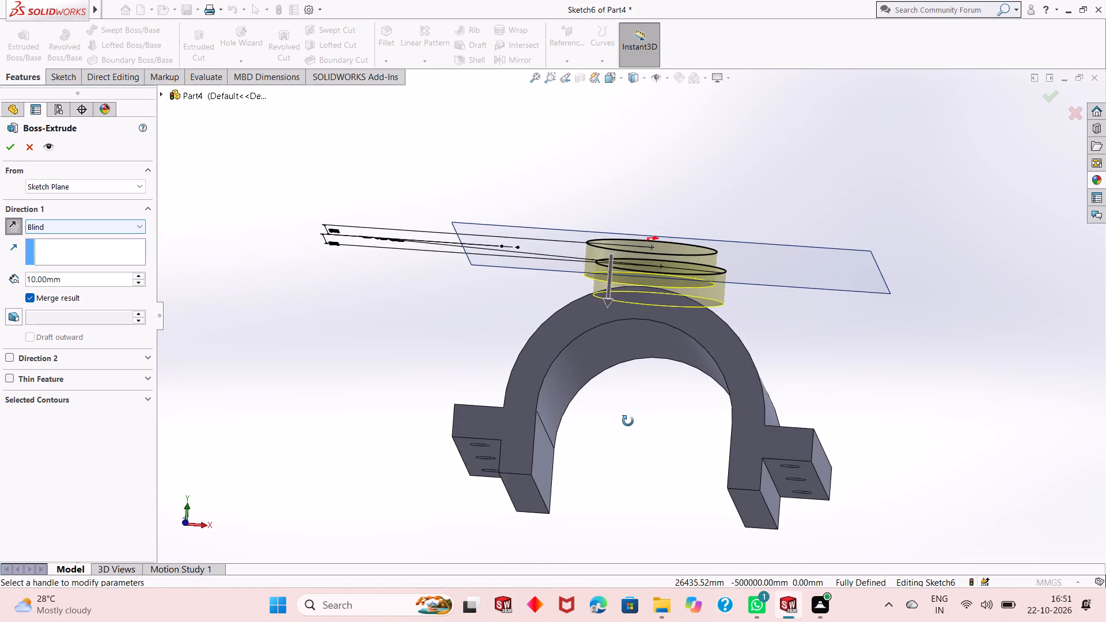
middle_drag(628, 421, 616, 426)
middle_drag(613, 427, 613, 453)
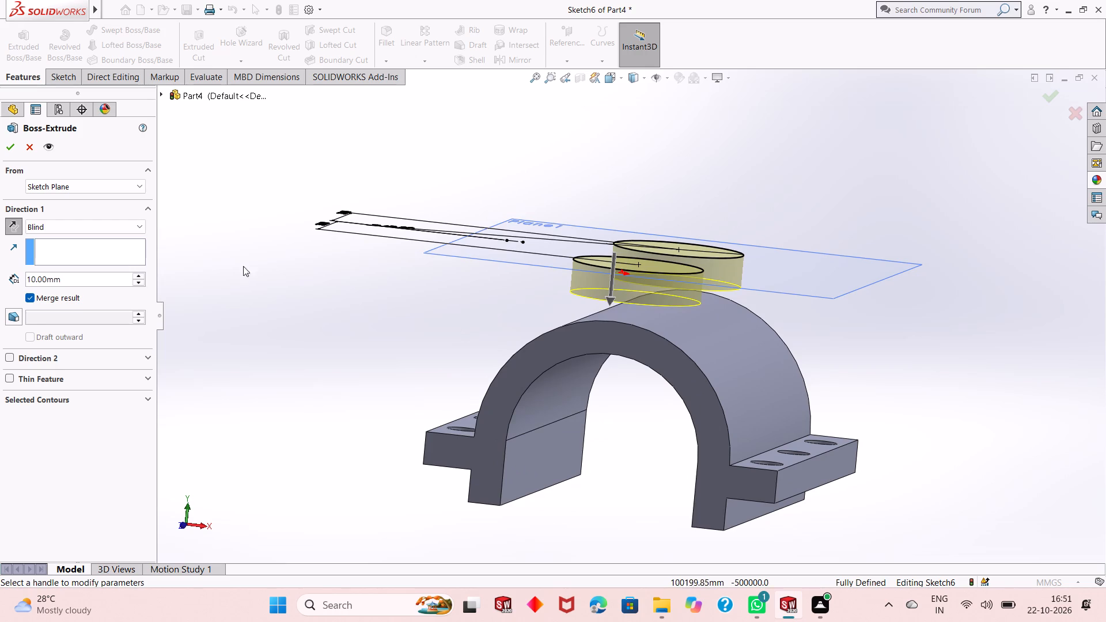
click(134, 230)
click(107, 257)
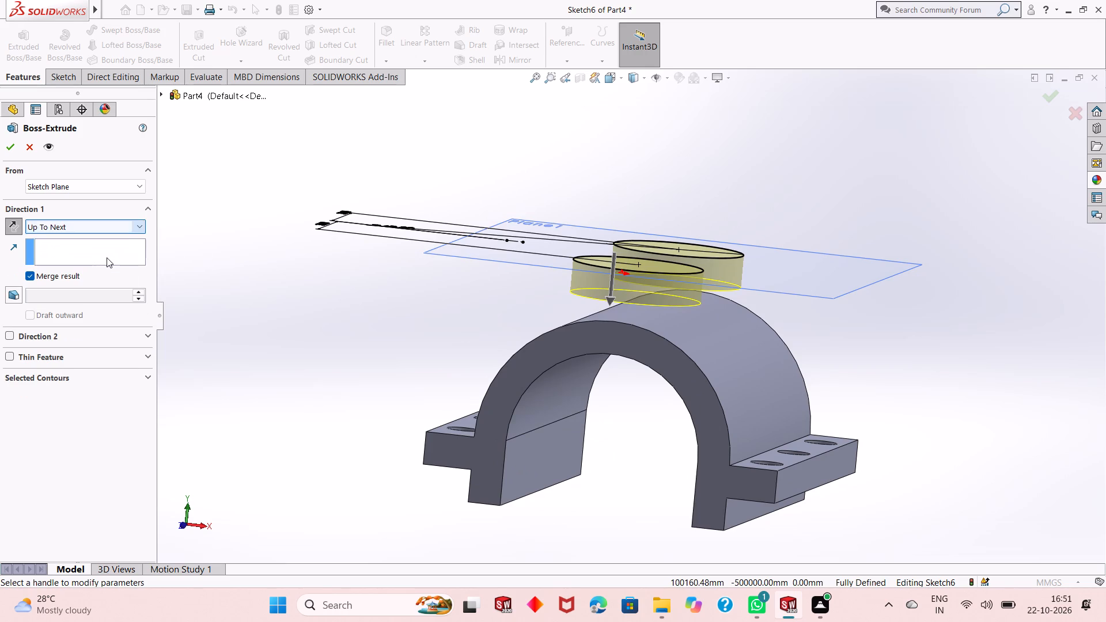
click(15, 151)
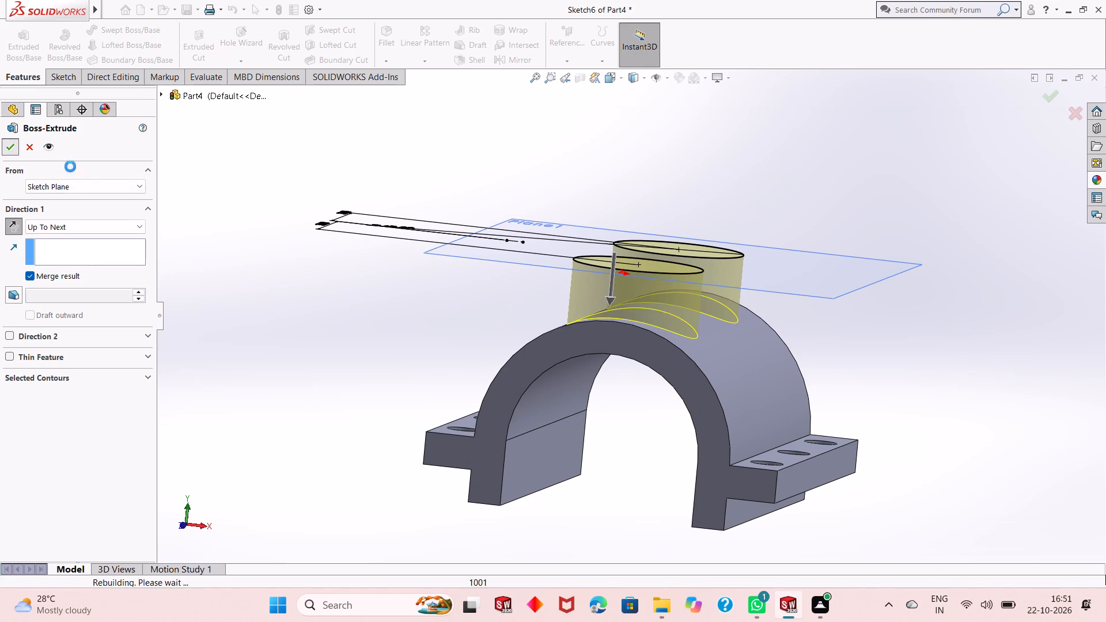
Hide the reference plane above the arch.
click(421, 297)
right_click(498, 227)
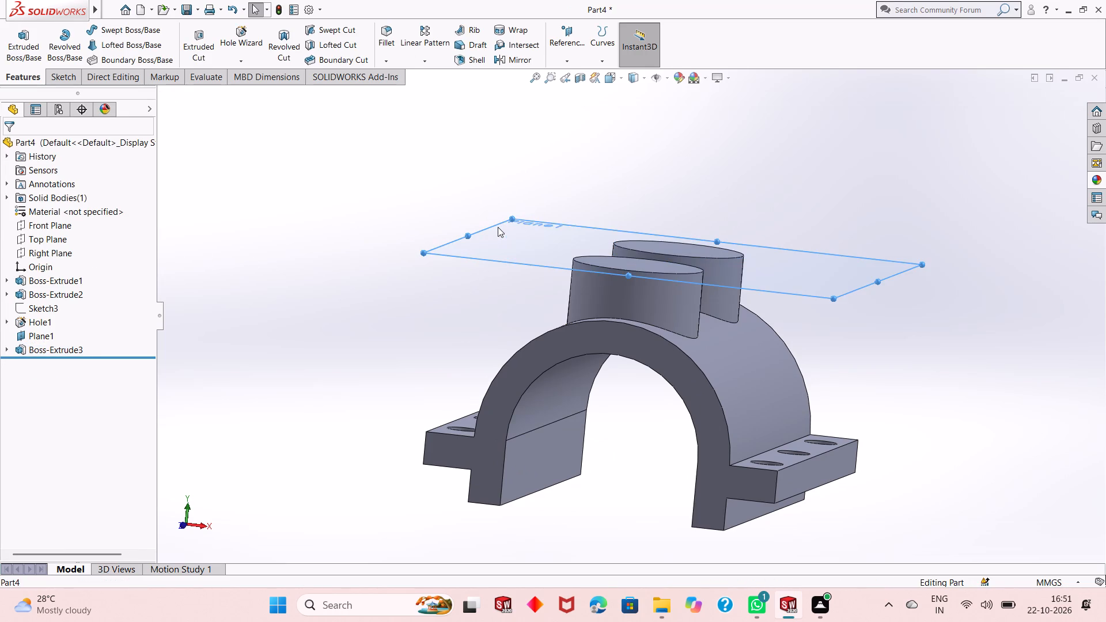
click(546, 210)
Start a new sketch on the top face of the circular boss nearer the origin, viewed normal to the sketch.
middle_drag(748, 272, 755, 284)
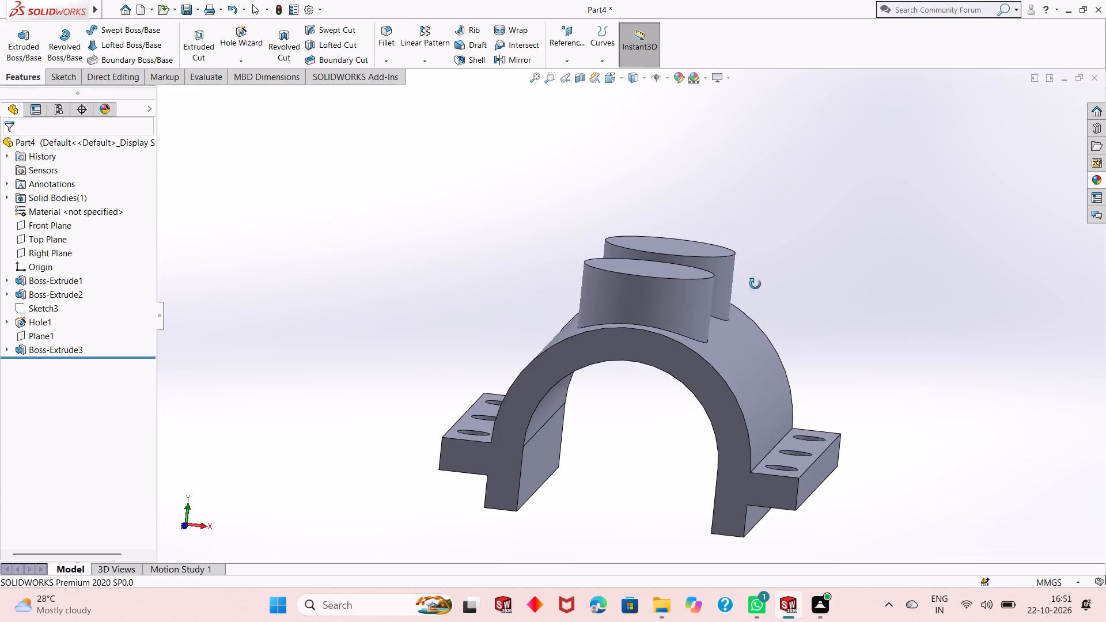
middle_drag(755, 284, 745, 442)
click(624, 411)
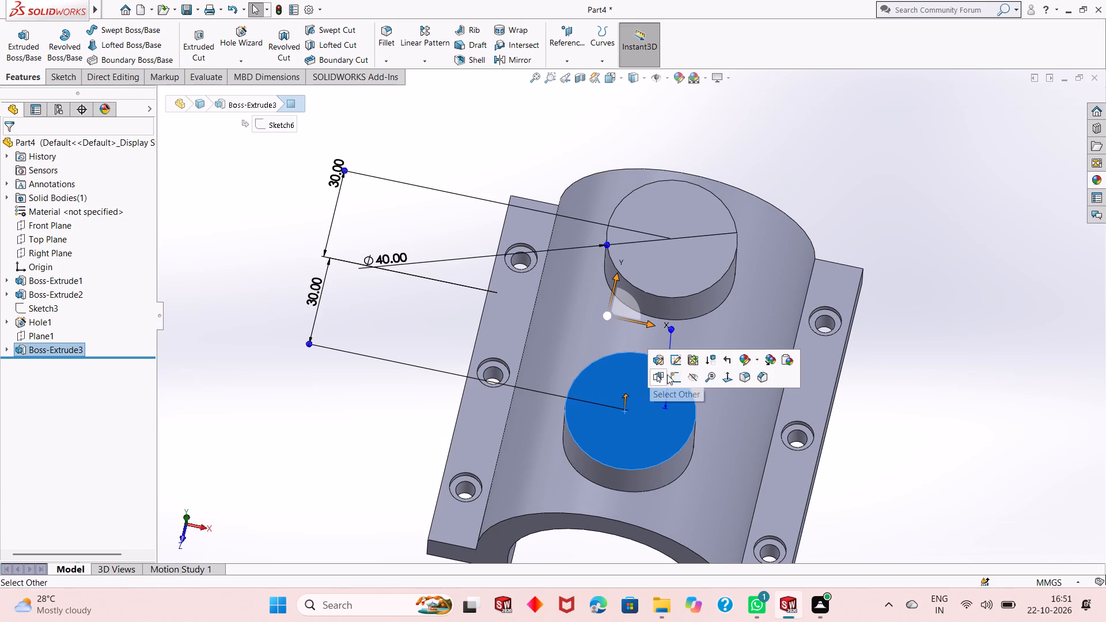
click(675, 377)
key(ctrl+8)
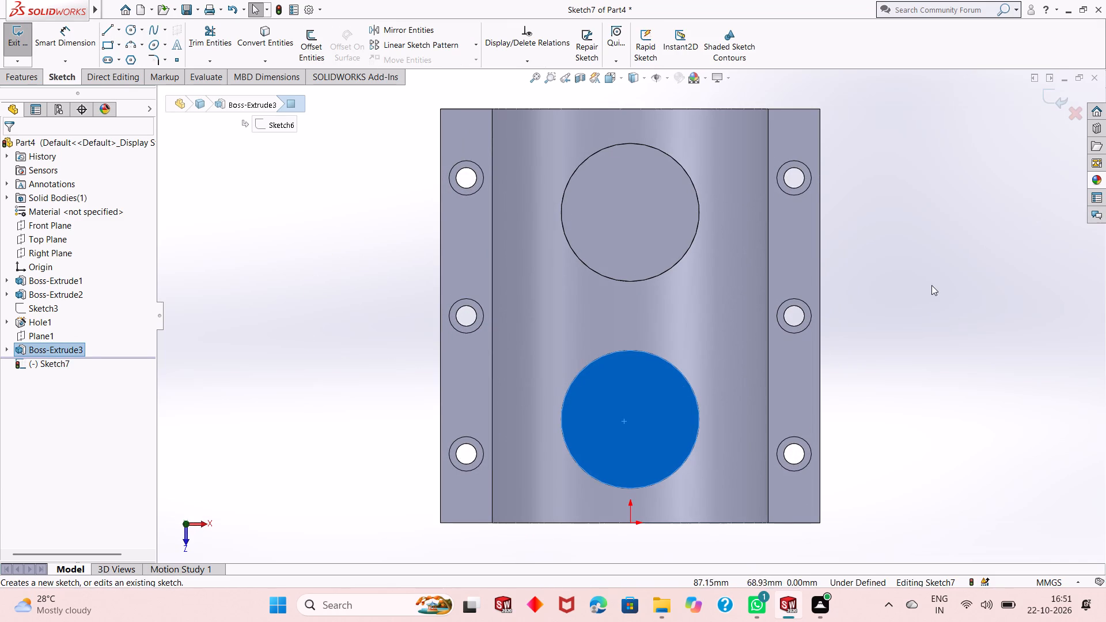
click(932, 285)
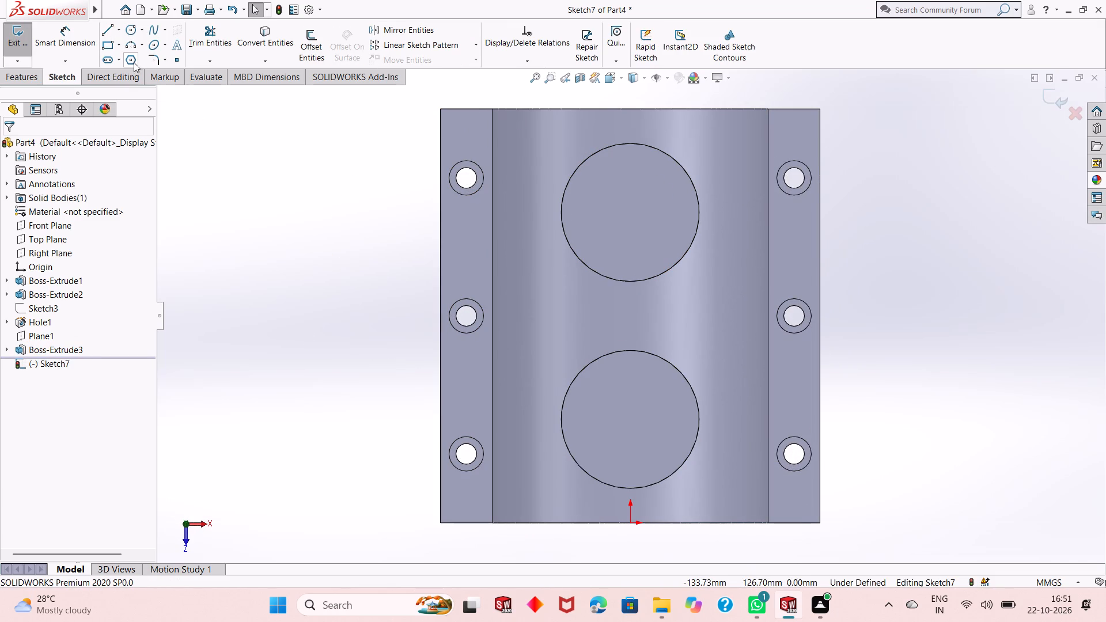
Draw a center rectangle about 18.7 mm wide and 18 mm high, centred on the boss farther from the origin.
click(117, 50)
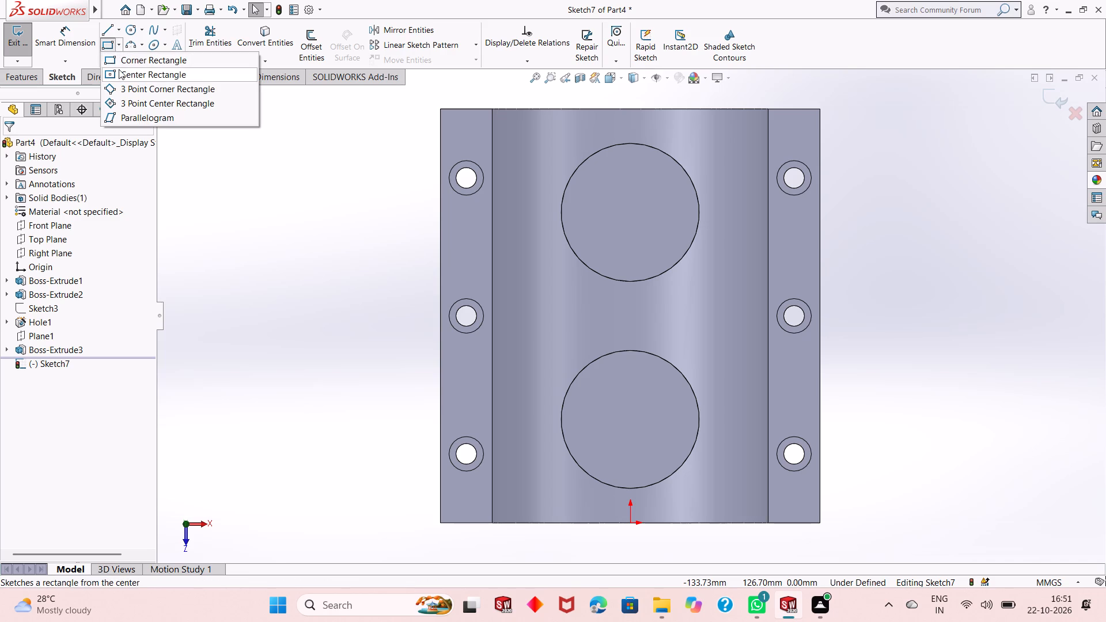
click(120, 70)
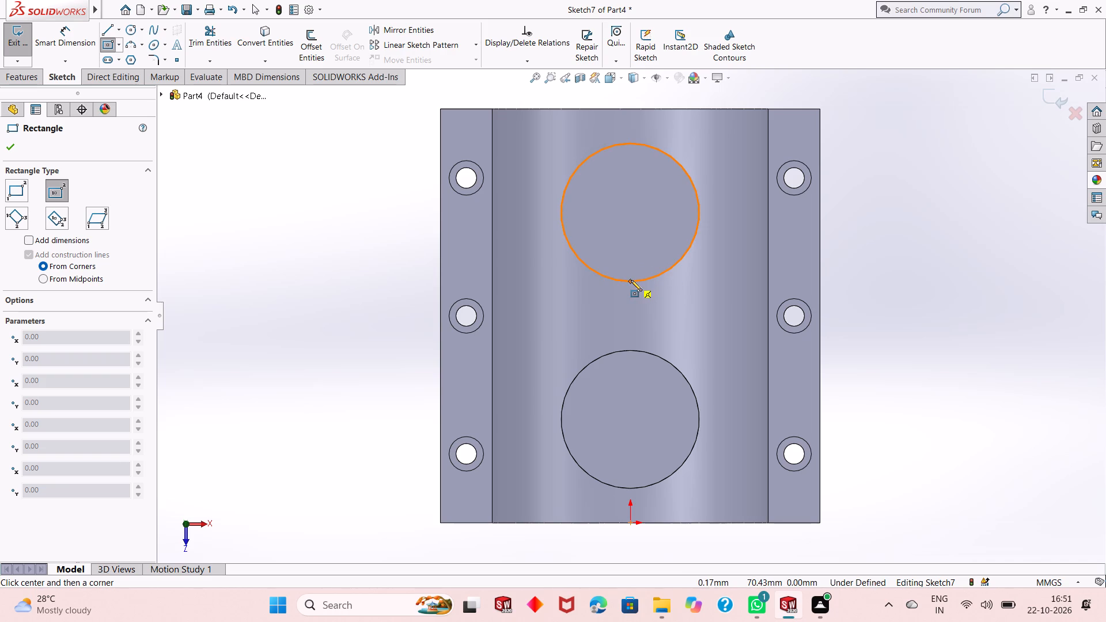
click(629, 212)
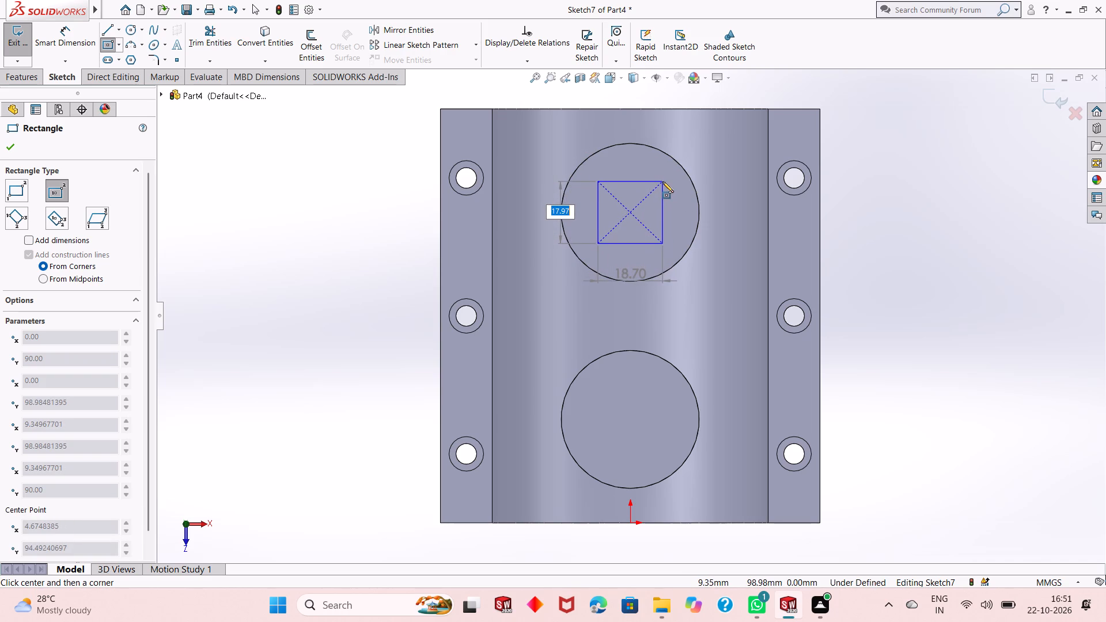
click(662, 181)
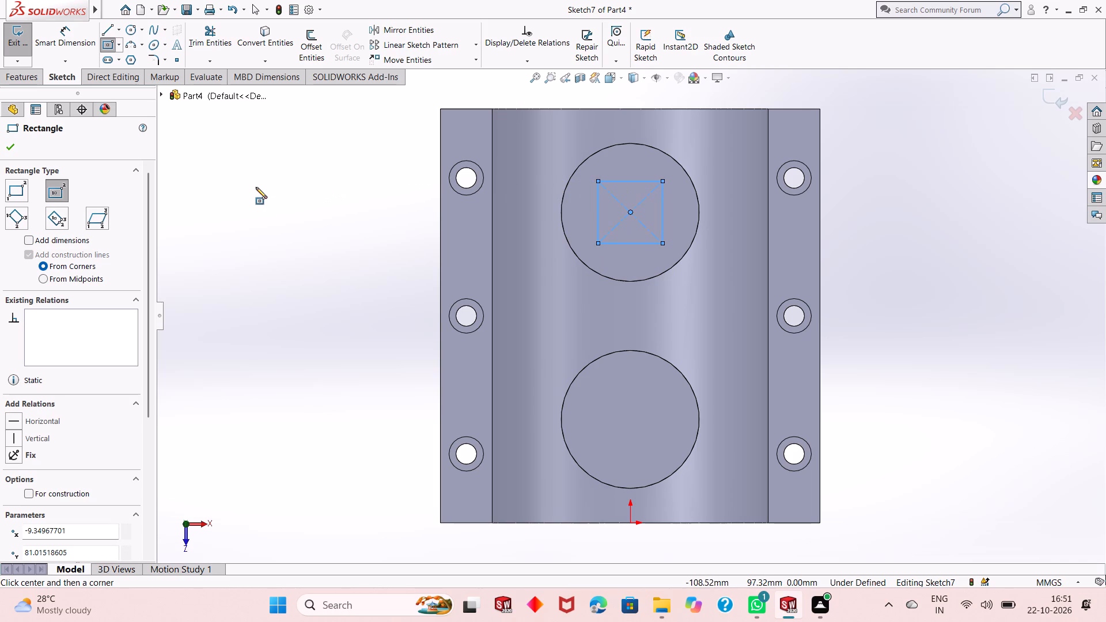
right_click(256, 187)
click(273, 198)
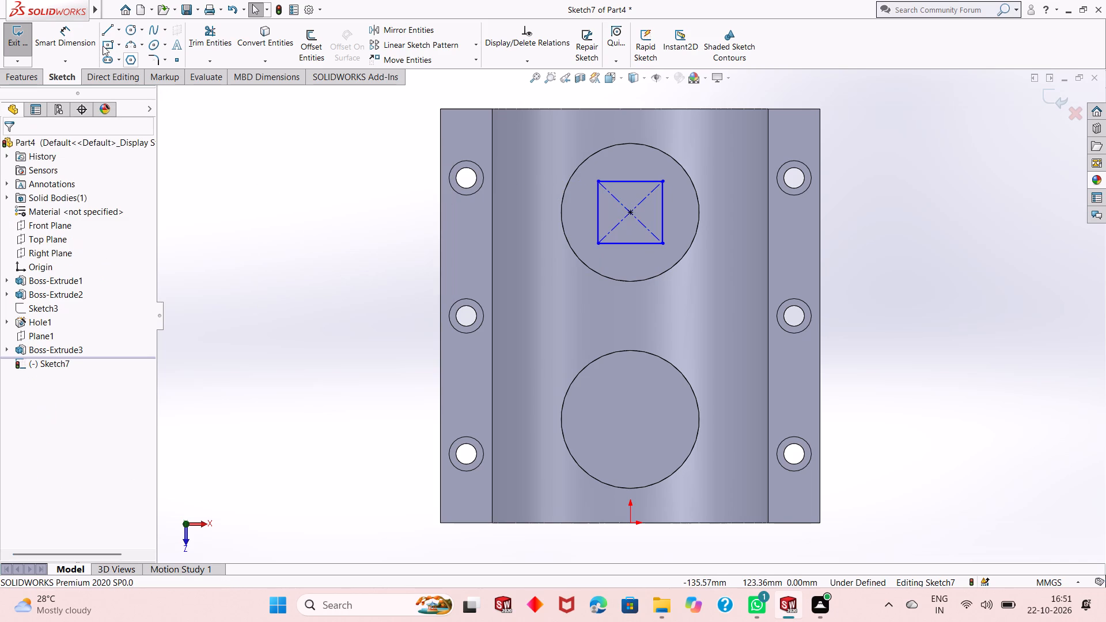
click(310, 142)
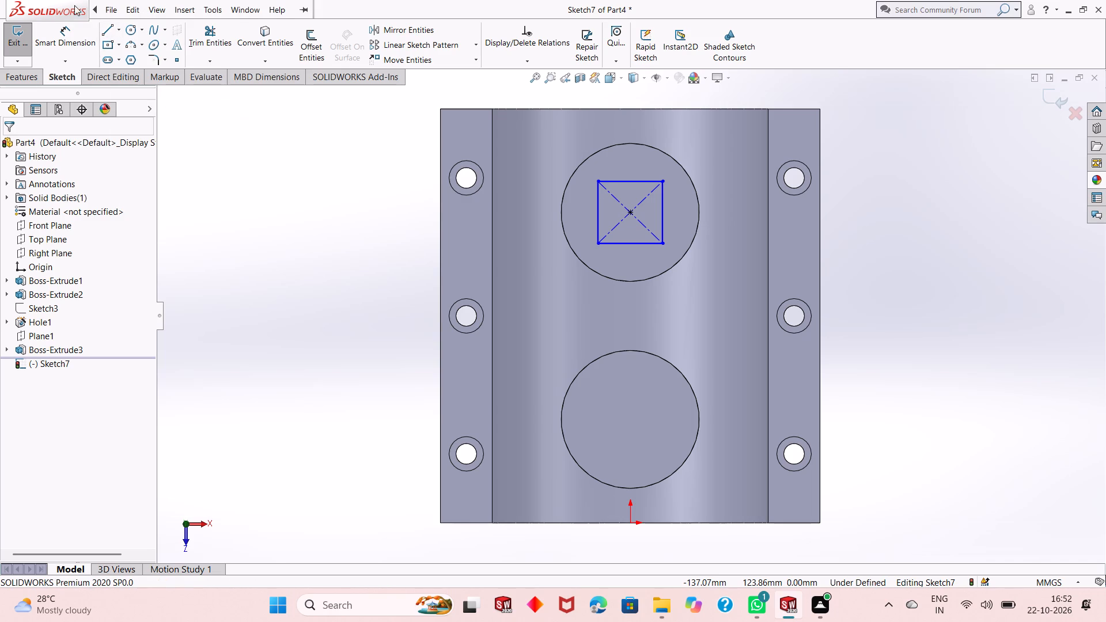
Draw a center rectangle about 18.7 mm wide and 15.4 mm high, centred on the boss nearer the origin.
click(110, 44)
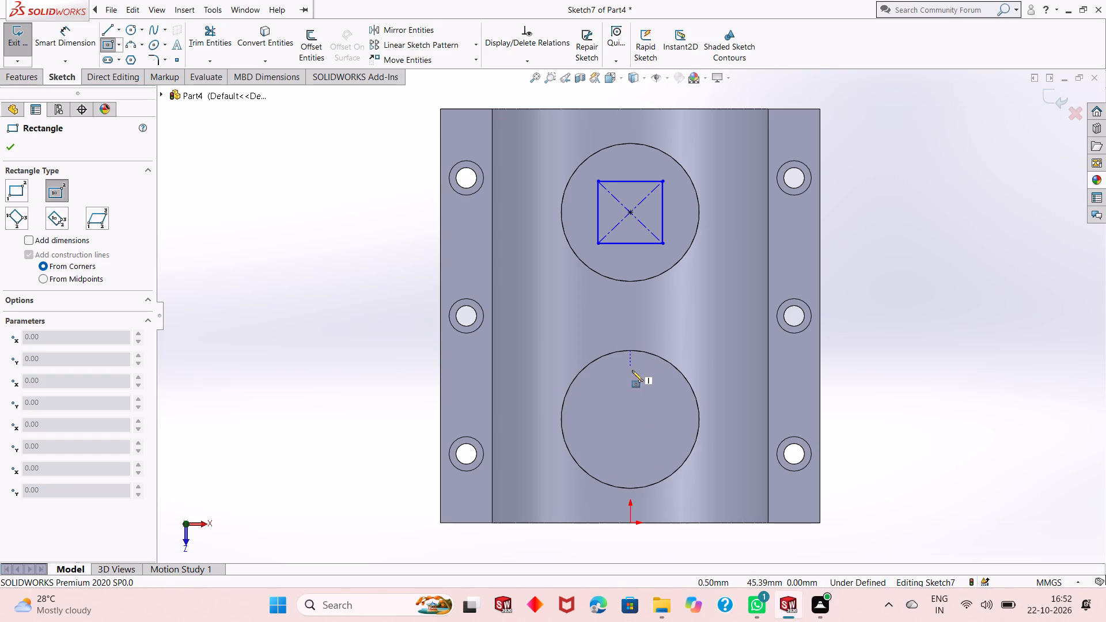
click(631, 420)
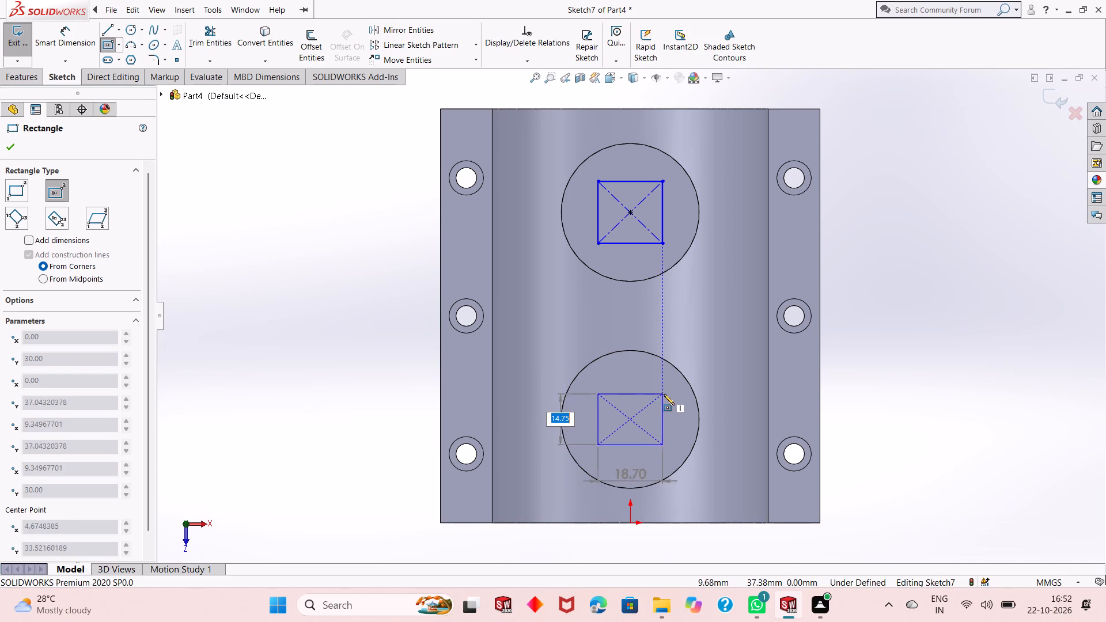
click(664, 393)
right_click(862, 323)
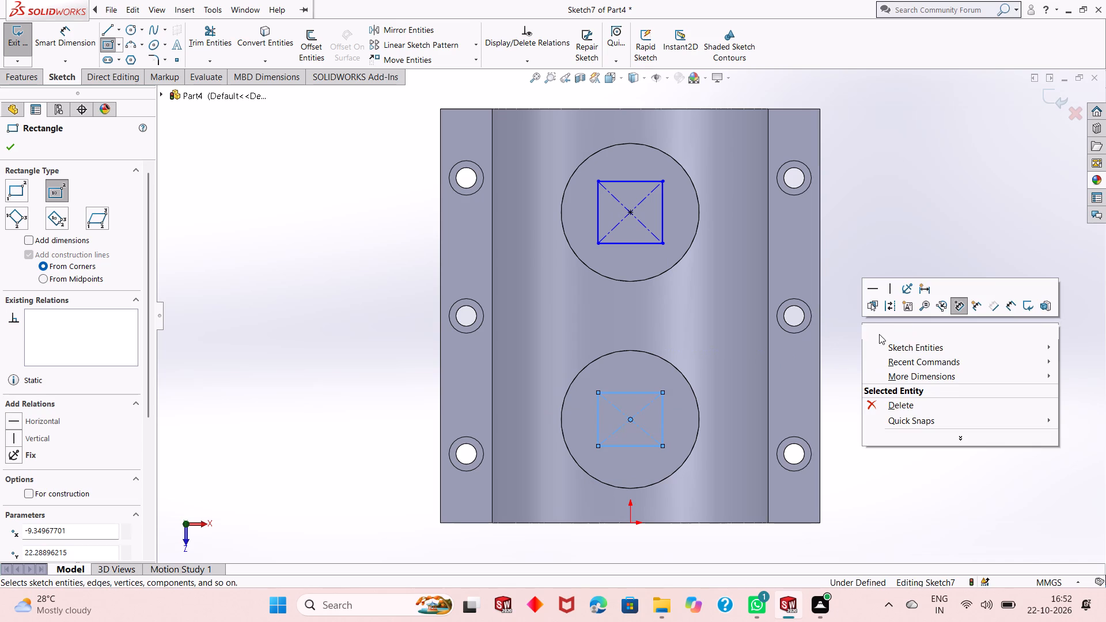
click(879, 334)
Dimension the rectangle on the boss farther from the origin to 20 mm wide and 20 mm high.
click(84, 39)
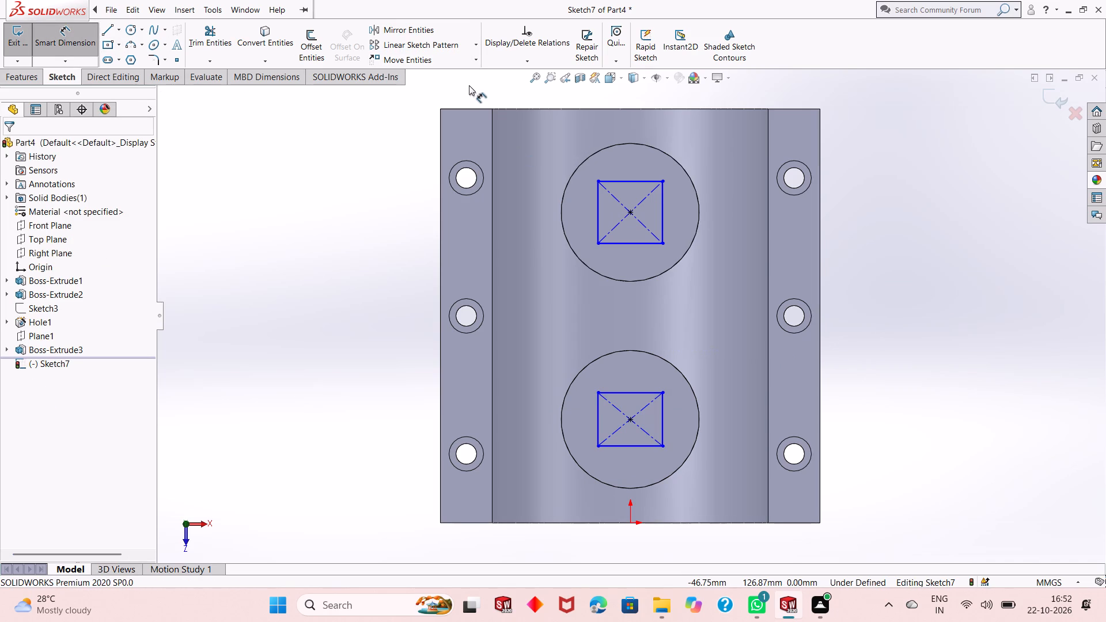
click(645, 243)
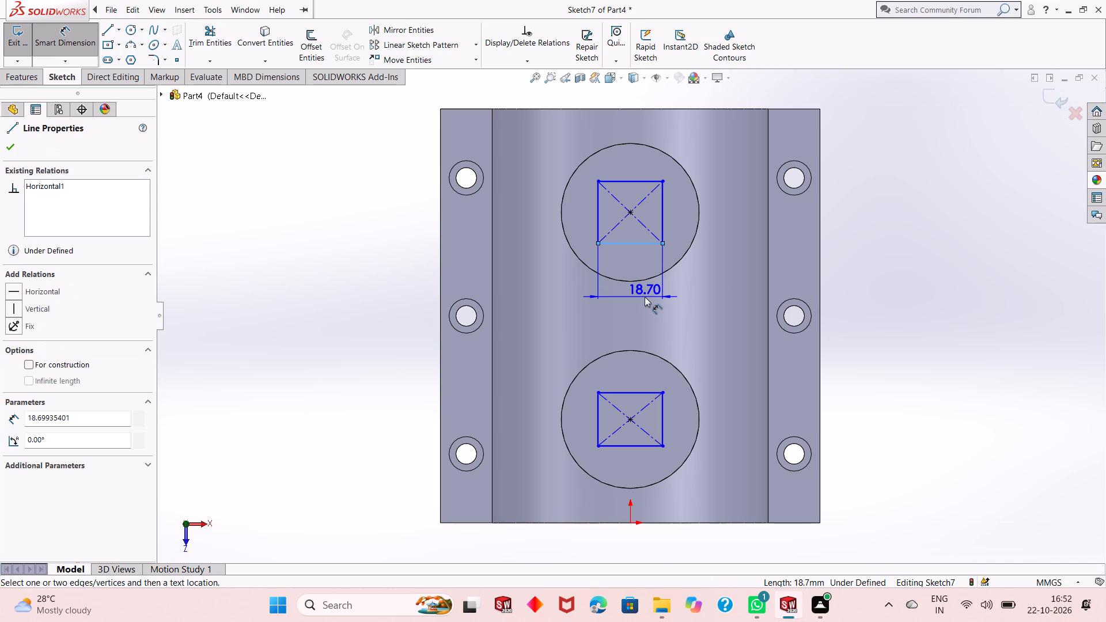
click(645, 297)
text(20)
key(Return)
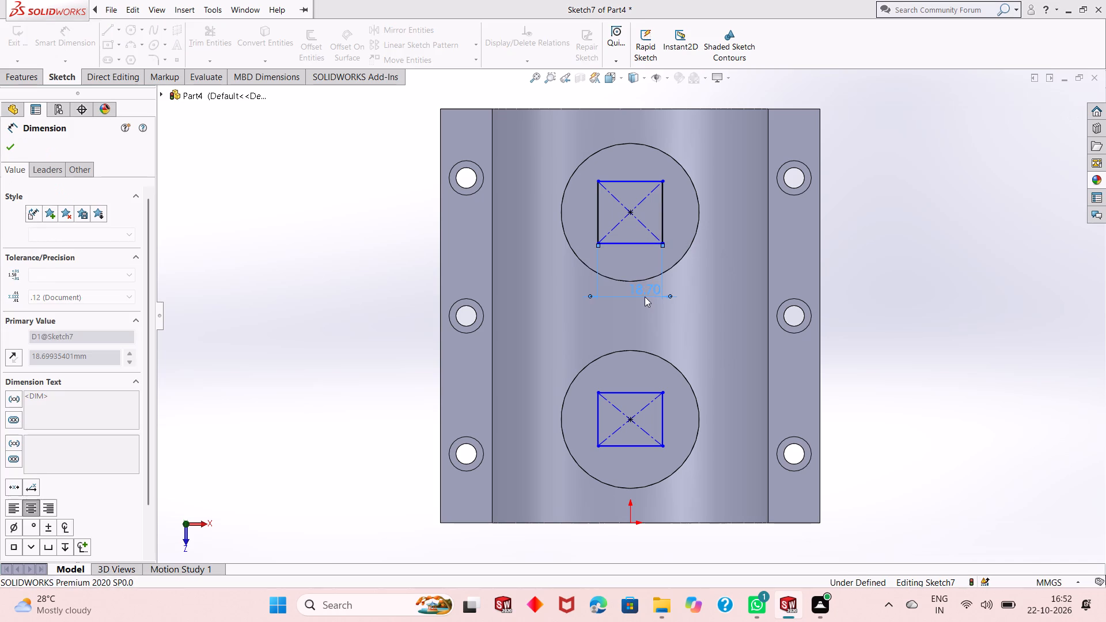
click(665, 218)
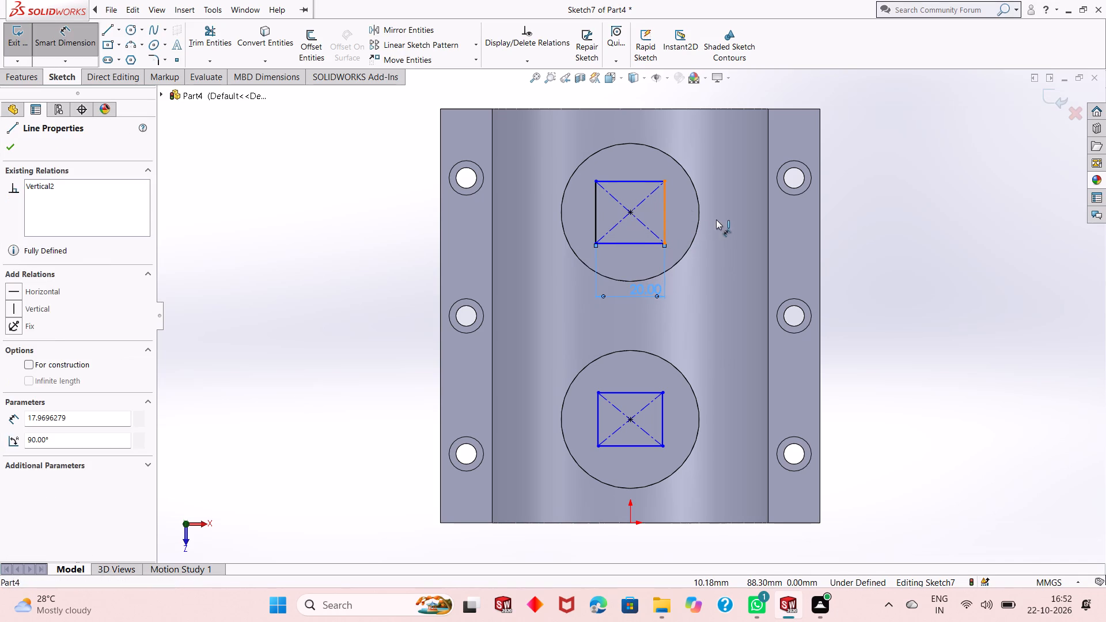
click(729, 219)
text(20)
key(Return)
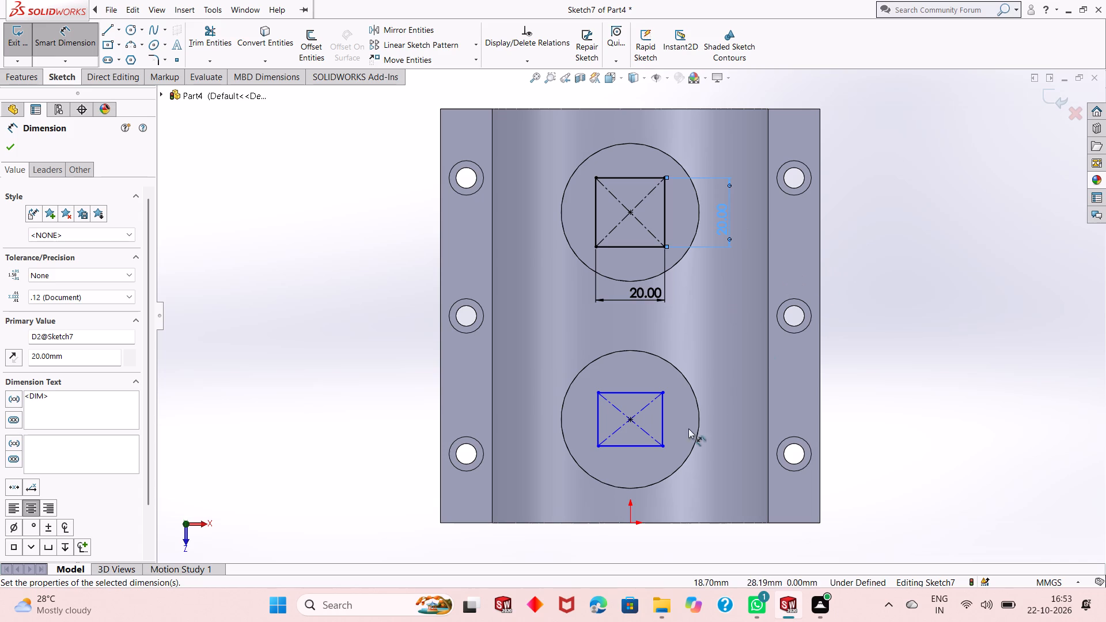
Dimension the rectangle on the boss nearer the origin to 20 mm wide and 20 mm high.
click(631, 447)
click(683, 495)
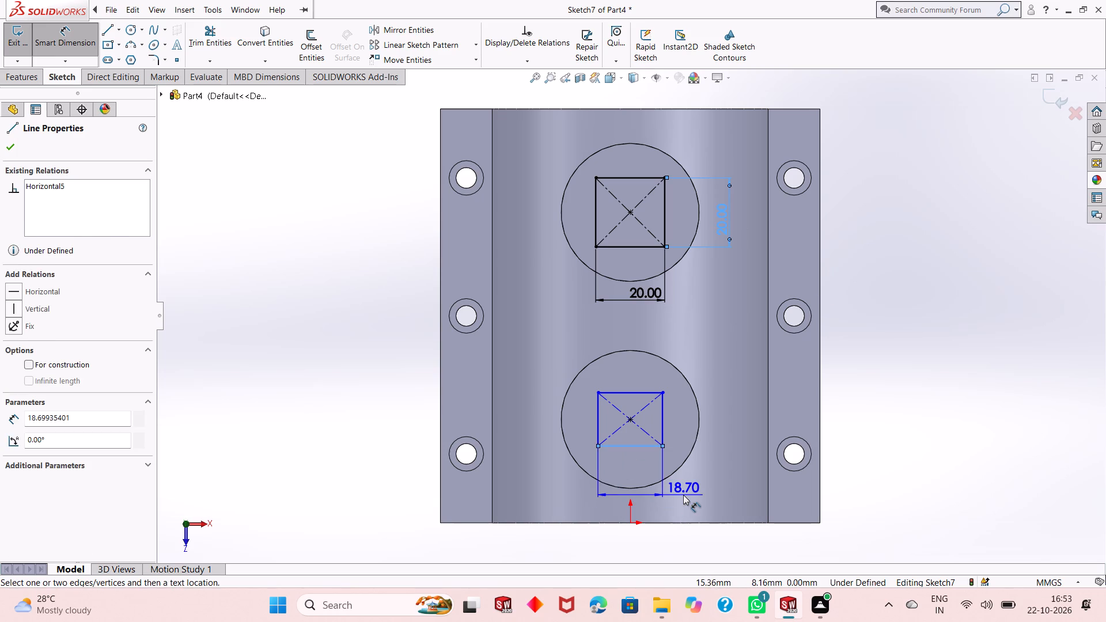
text(20)
key(Return)
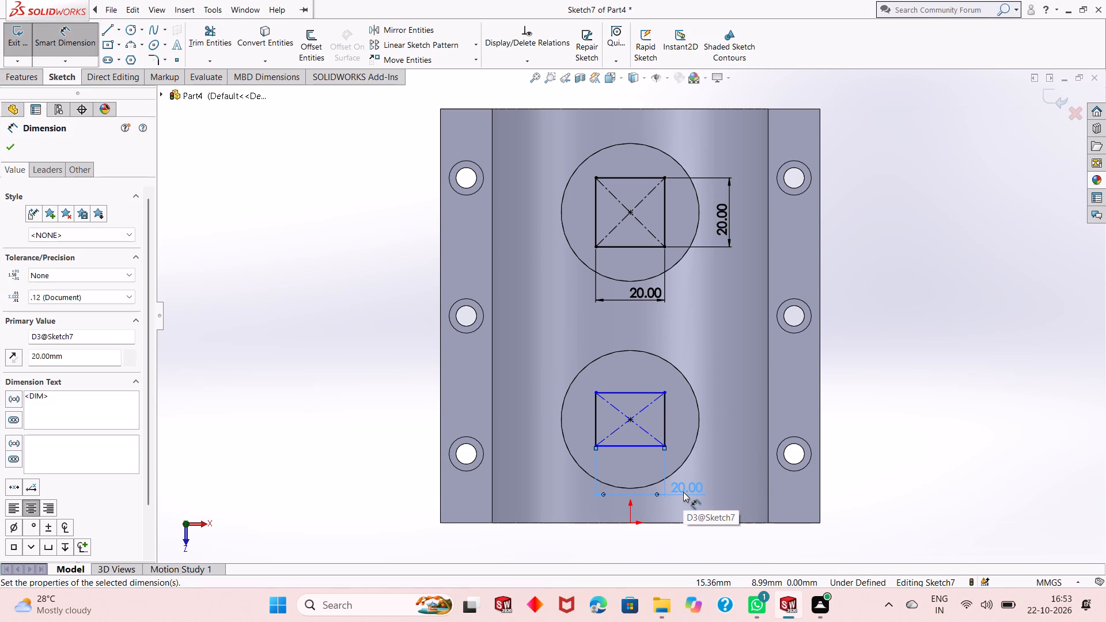
click(668, 411)
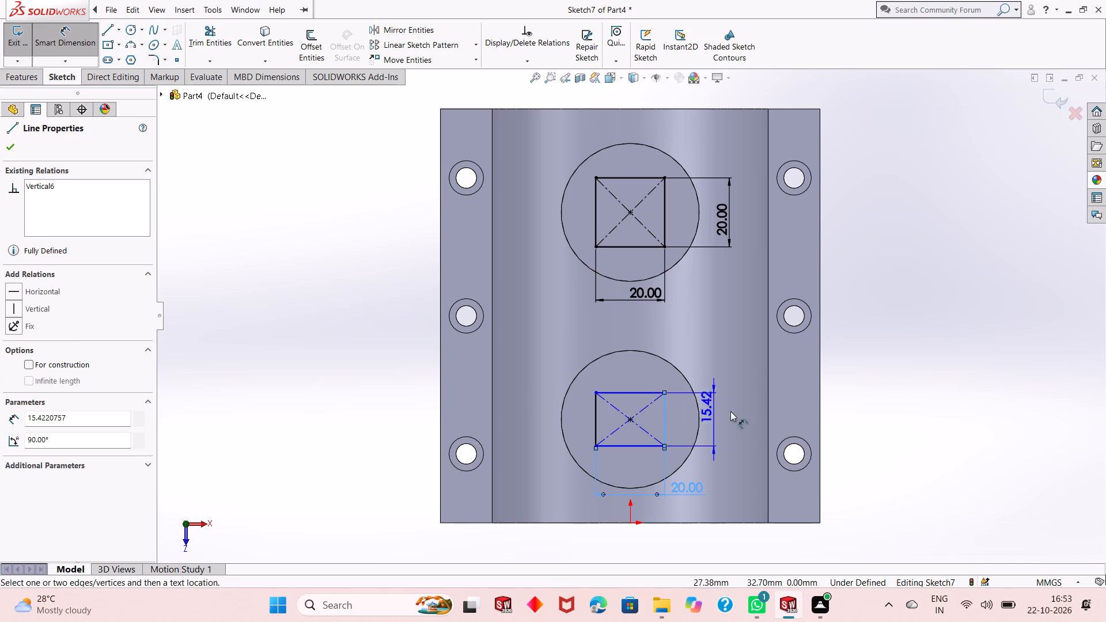
click(876, 399)
text(20)
key(Return)
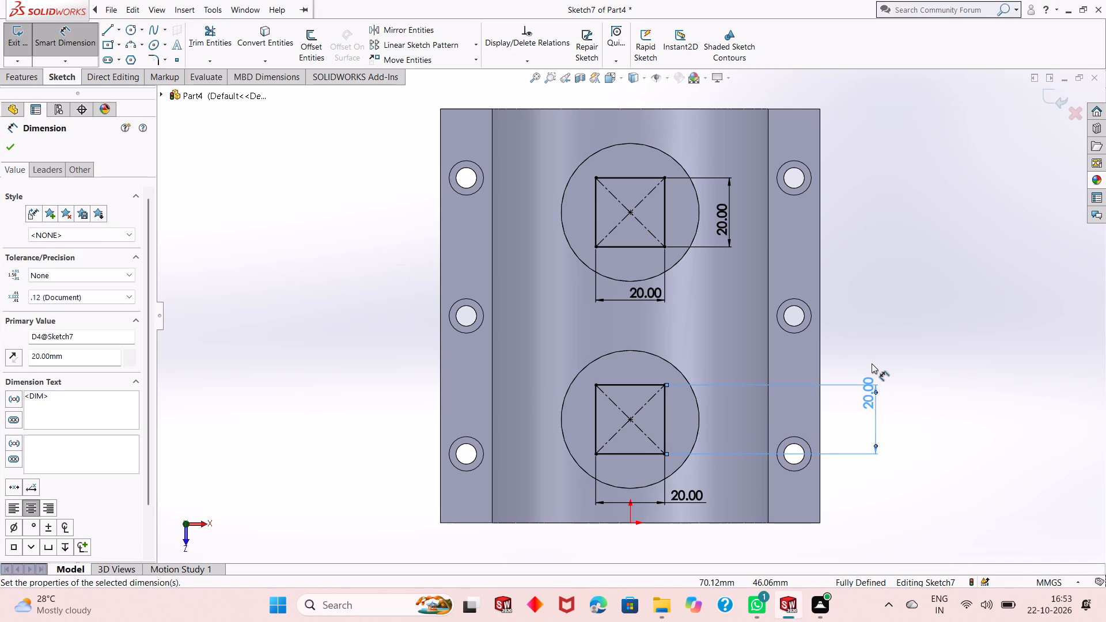
right_drag(836, 322, 827, 321)
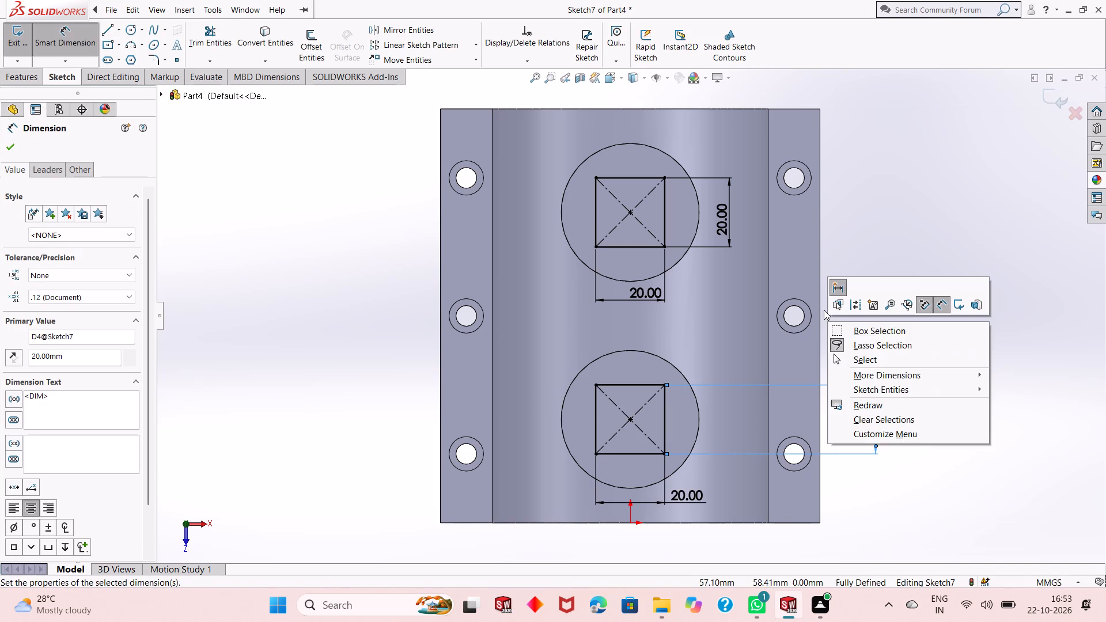
click(874, 361)
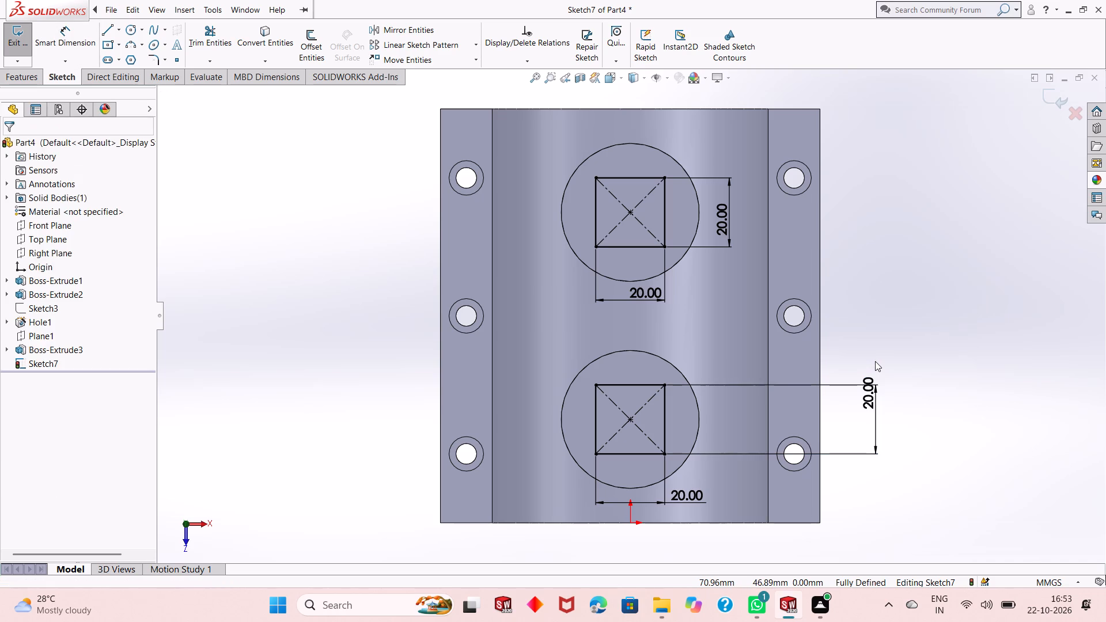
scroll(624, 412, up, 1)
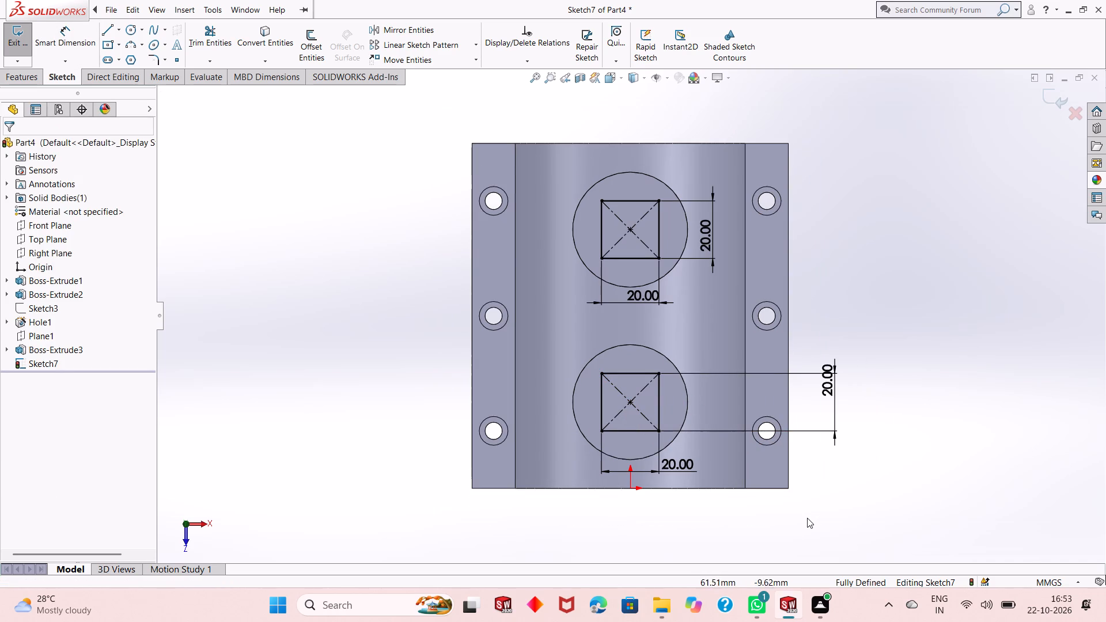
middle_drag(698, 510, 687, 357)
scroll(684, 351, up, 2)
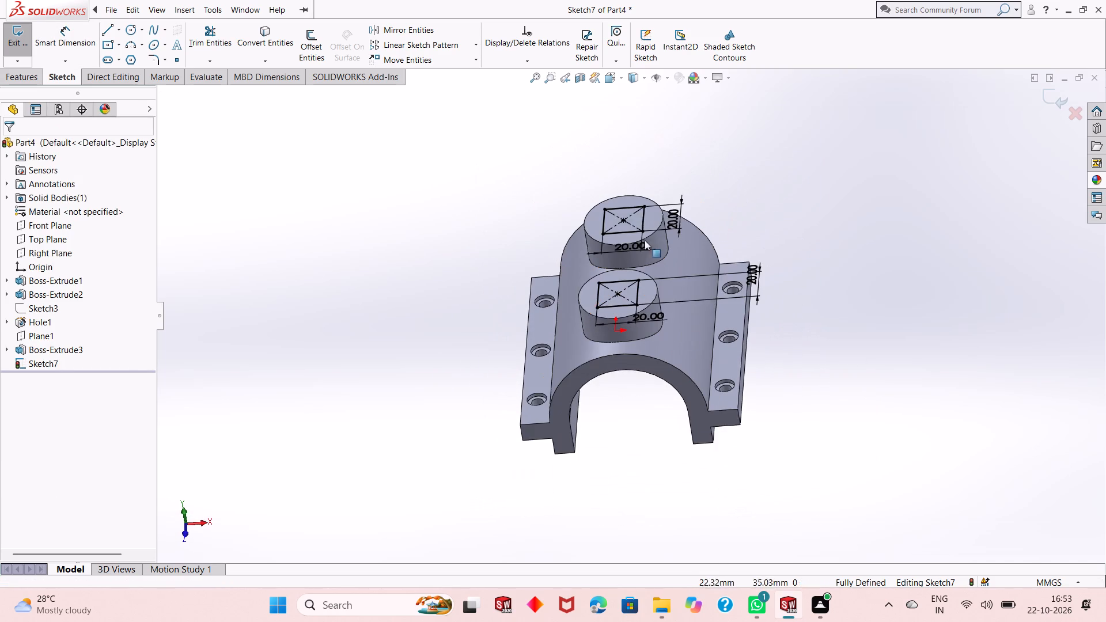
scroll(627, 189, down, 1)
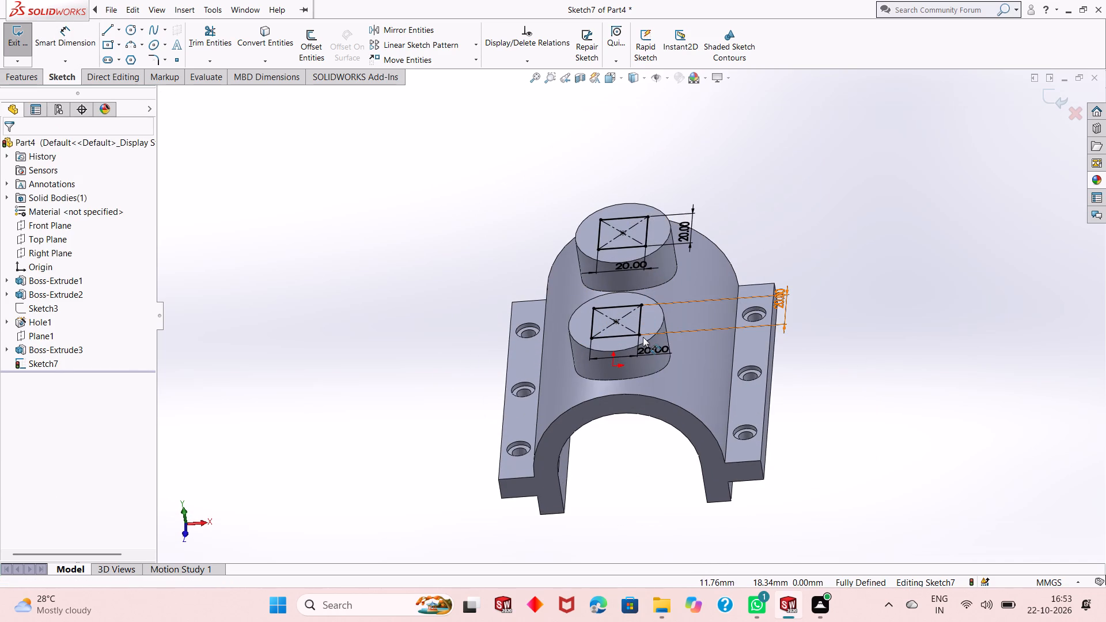
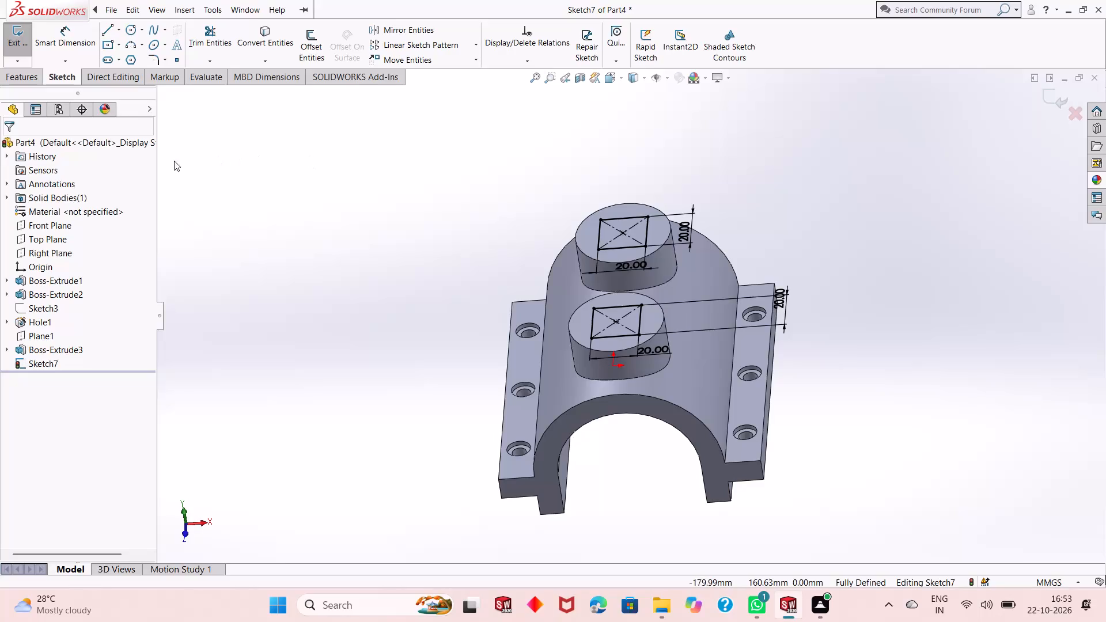
Cut-extrude both 20 mm squares Through All, from the boss tops down through the arch.
click(27, 79)
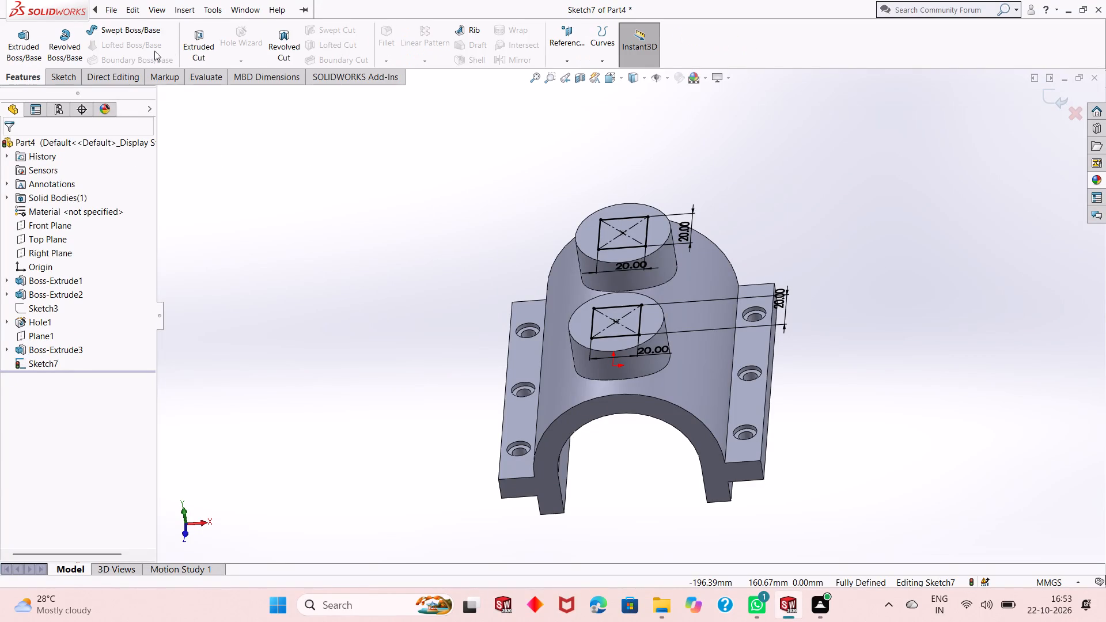
click(200, 51)
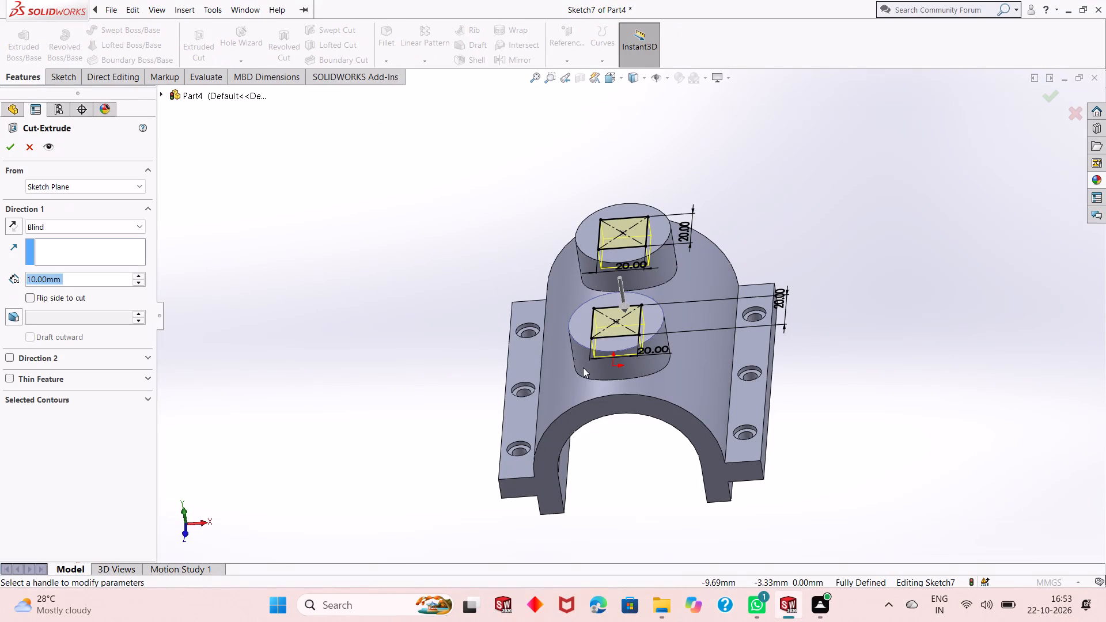
click(56, 233)
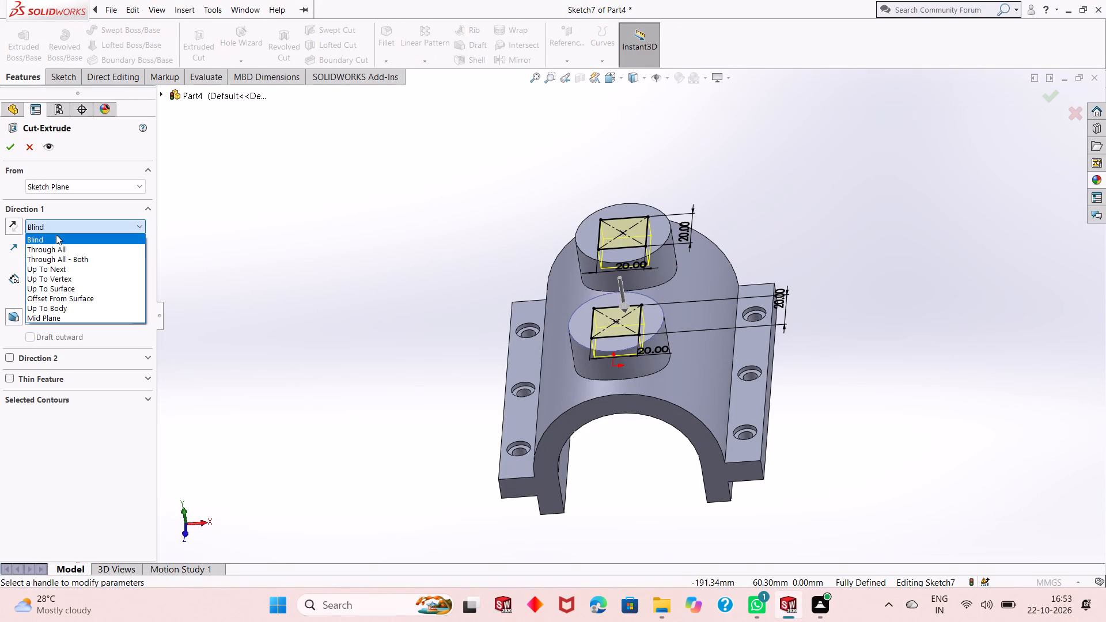
click(60, 247)
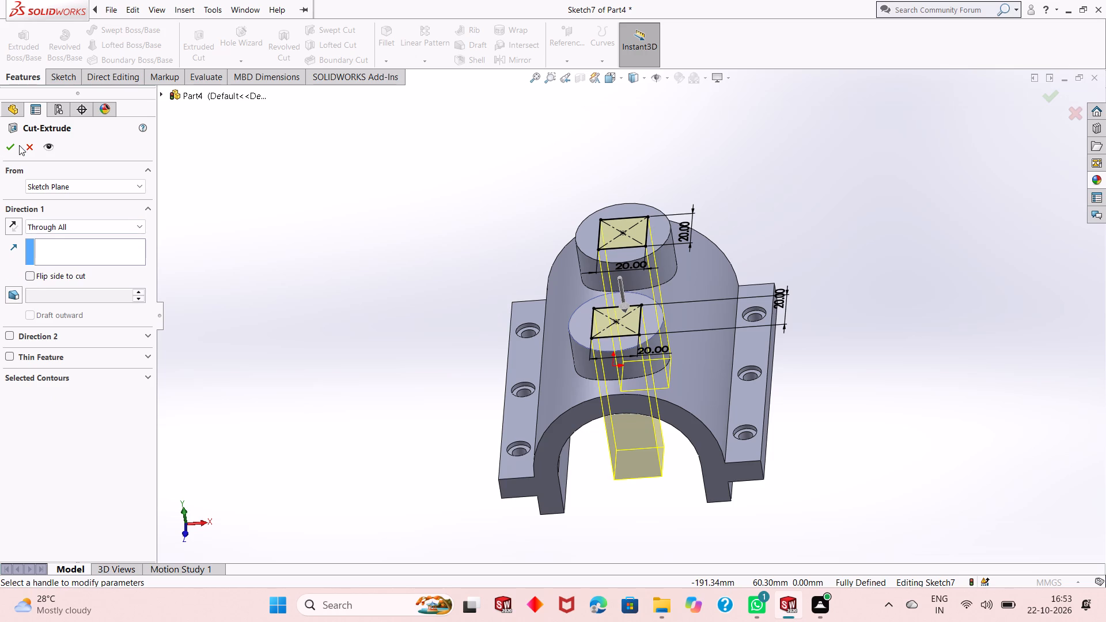
click(14, 145)
click(408, 263)
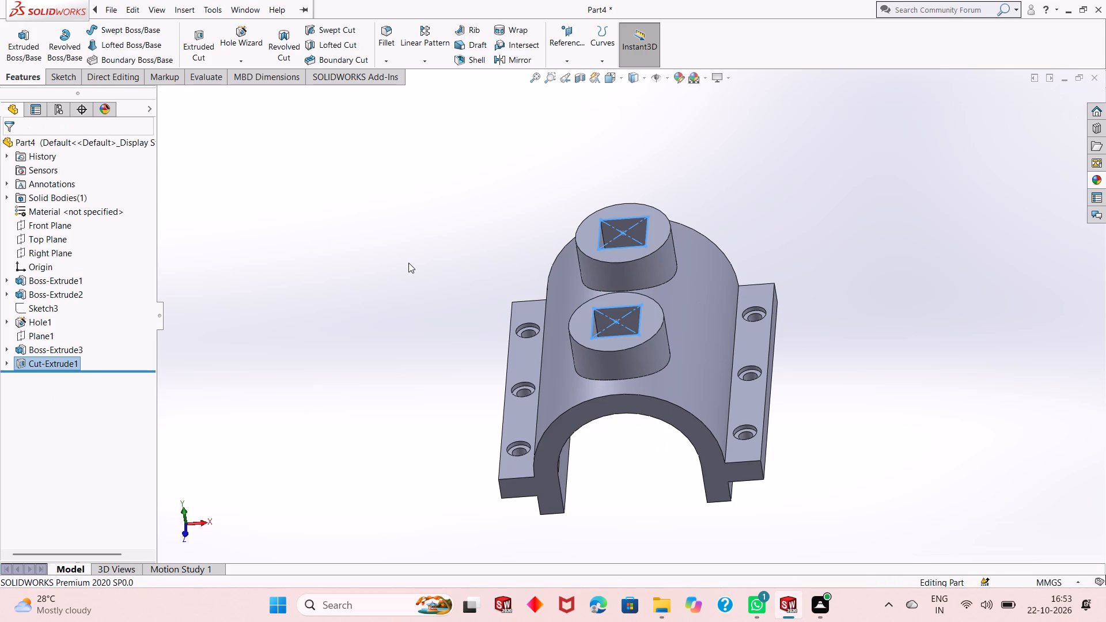
Examine the square openings through the bosses and arch from above, from the side and from underneath.
middle_drag(558, 251, 579, 410)
middle_drag(582, 409, 582, 399)
middle_drag(582, 388, 582, 301)
middle_drag(679, 502, 669, 388)
middle_drag(666, 348, 660, 162)
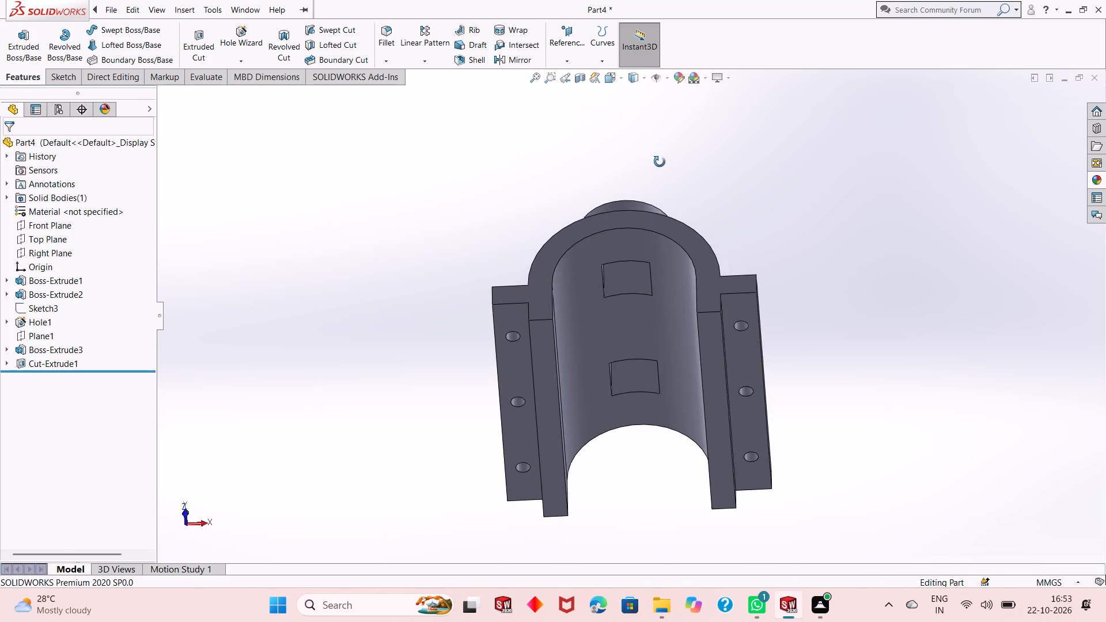
middle_drag(660, 162, 643, 183)
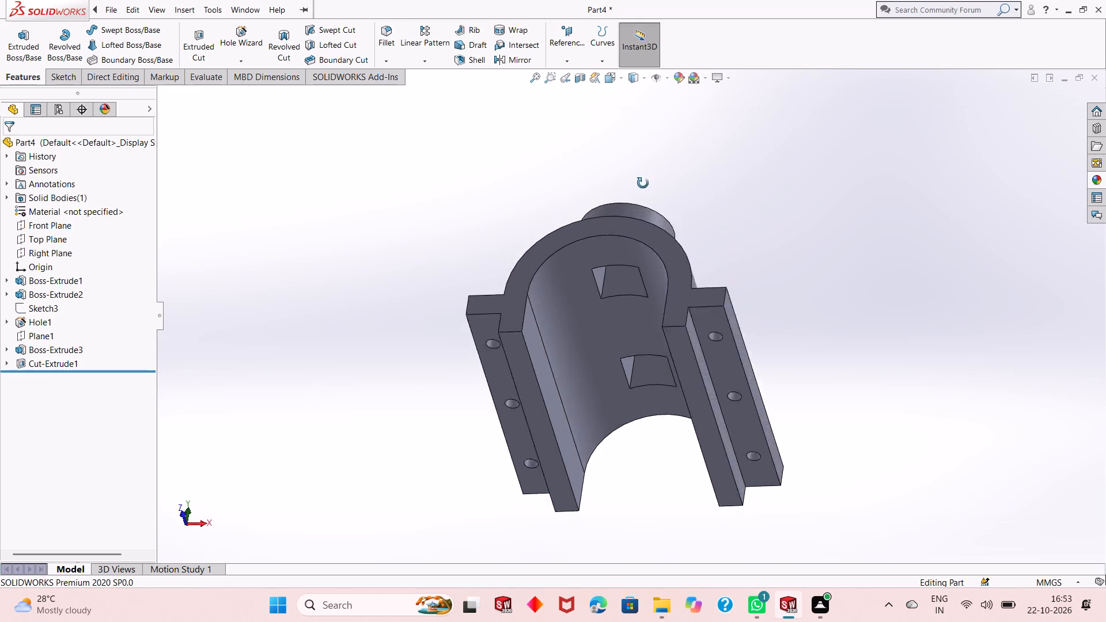
middle_drag(643, 183, 641, 275)
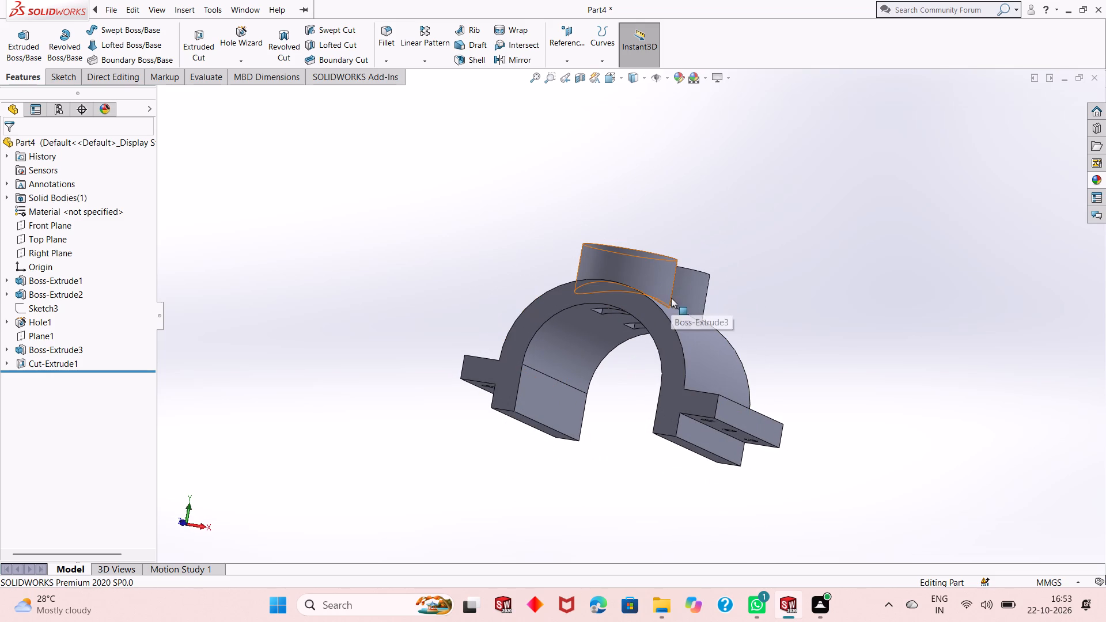
scroll(671, 383, up, 1)
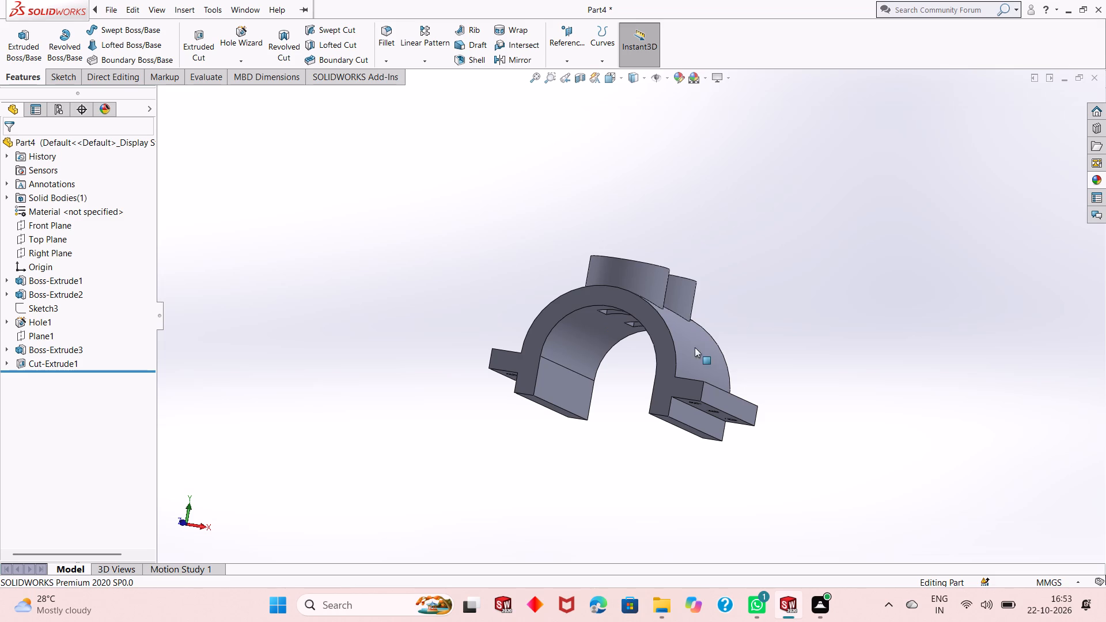
middle_drag(634, 352, 637, 411)
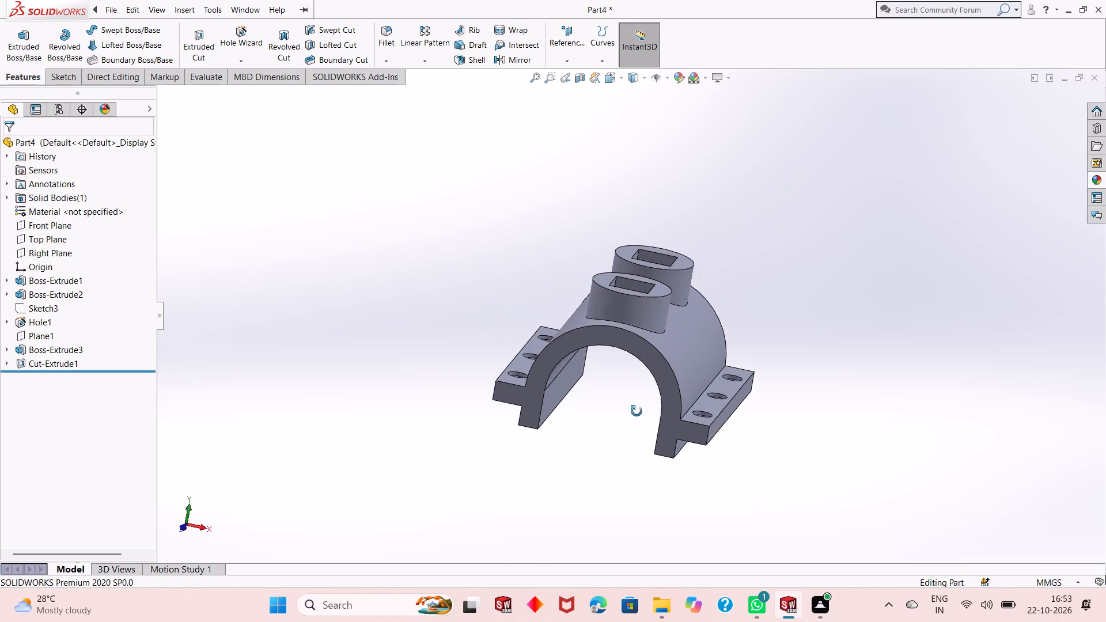
middle_drag(637, 411, 624, 488)
scroll(624, 488, up, 1)
scroll(658, 296, down, 3)
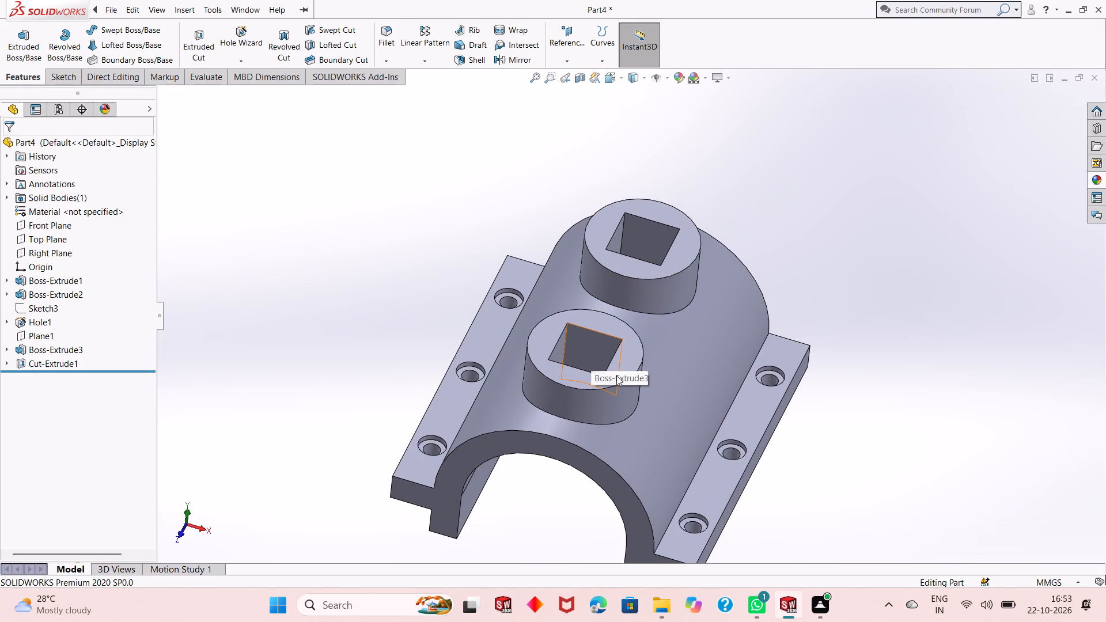
scroll(647, 391, up, 1)
middle_drag(647, 391, 861, 351)
middle_drag(861, 351, 800, 354)
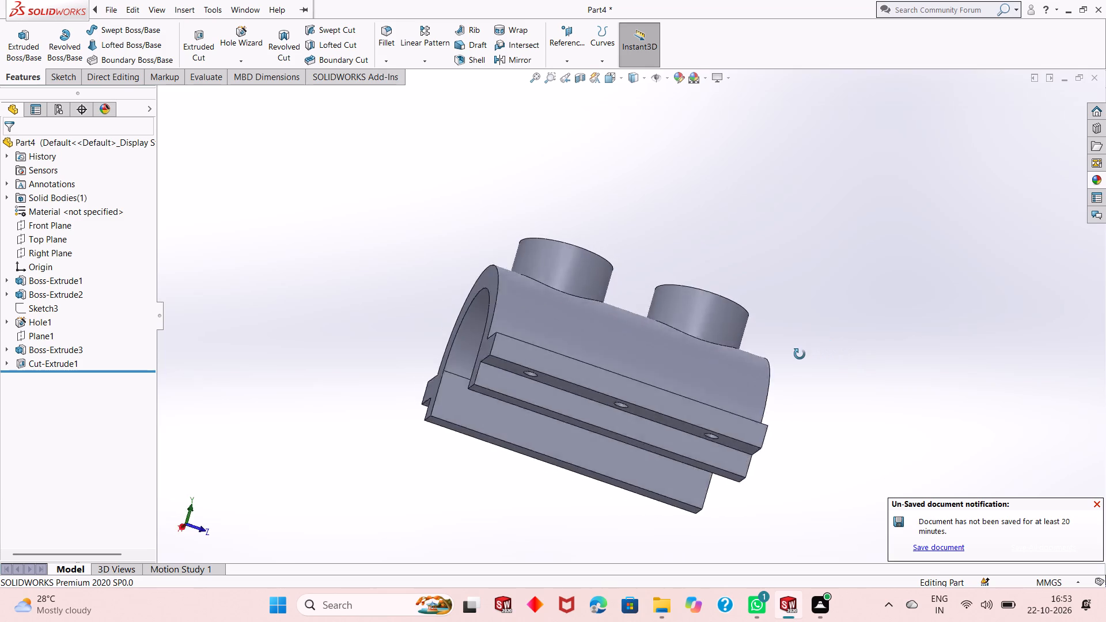
middle_drag(800, 354, 676, 356)
middle_drag(675, 356, 668, 267)
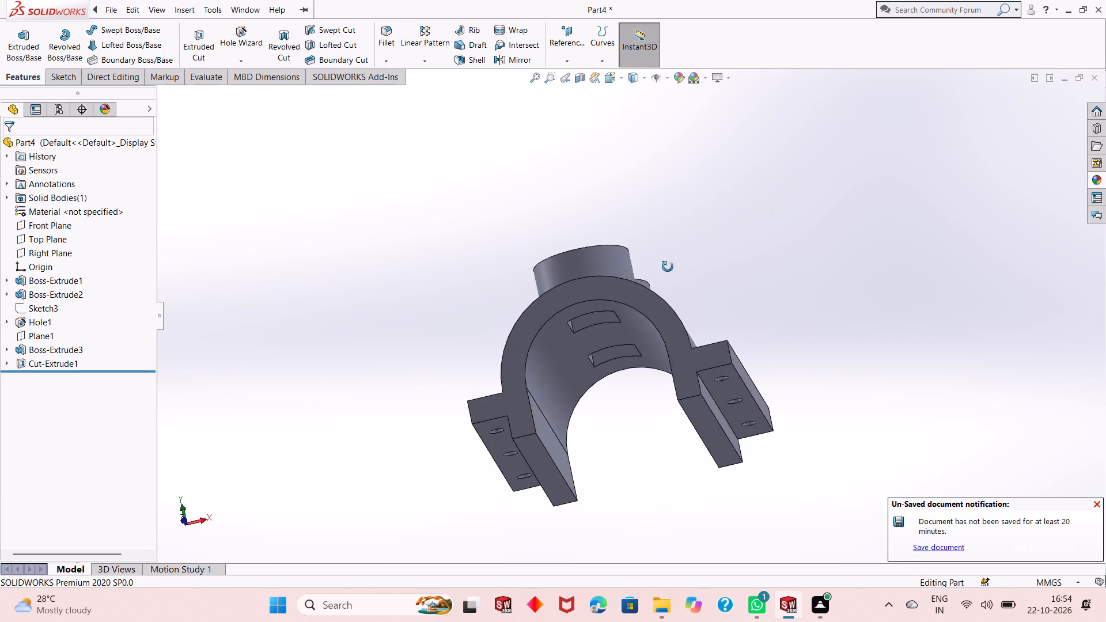
middle_drag(668, 267, 652, 483)
scroll(609, 312, down, 2)
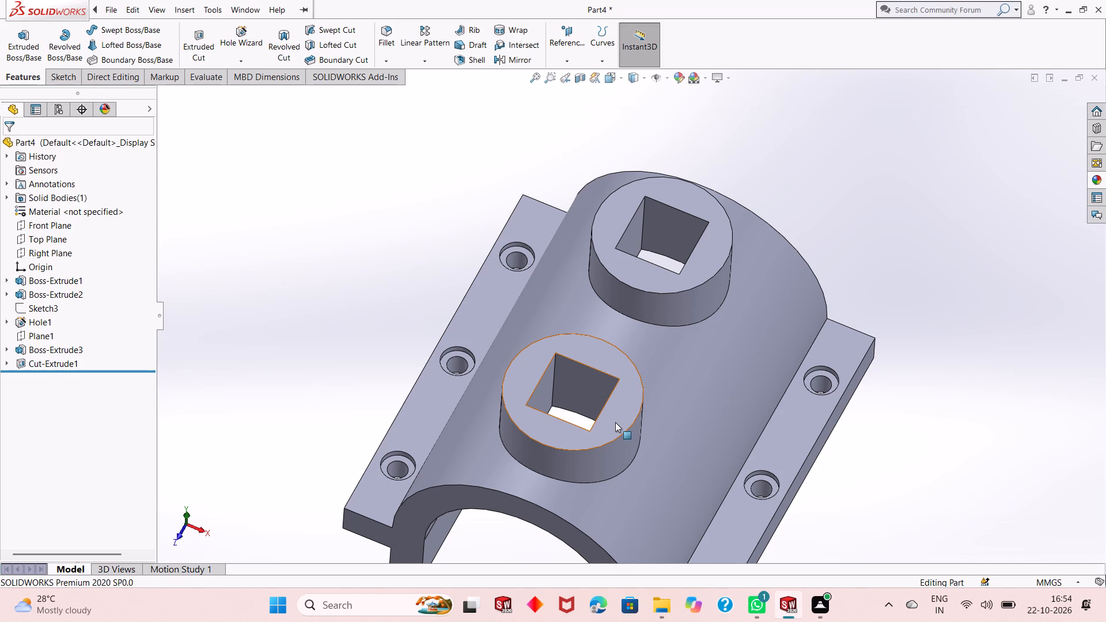
scroll(615, 422, up, 1)
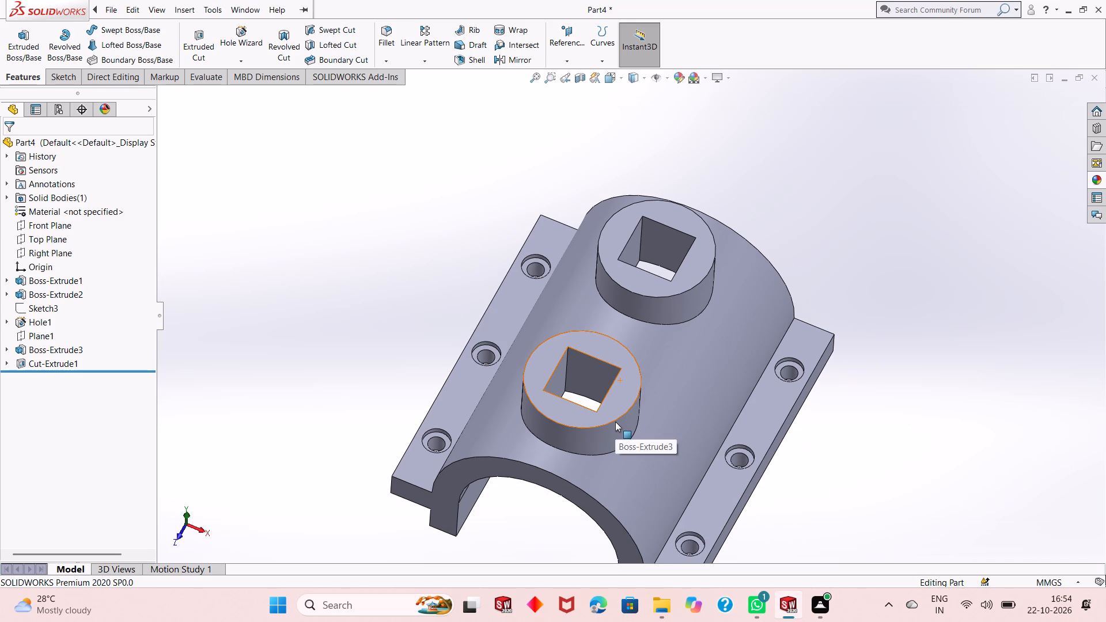
scroll(615, 422, up, 1)
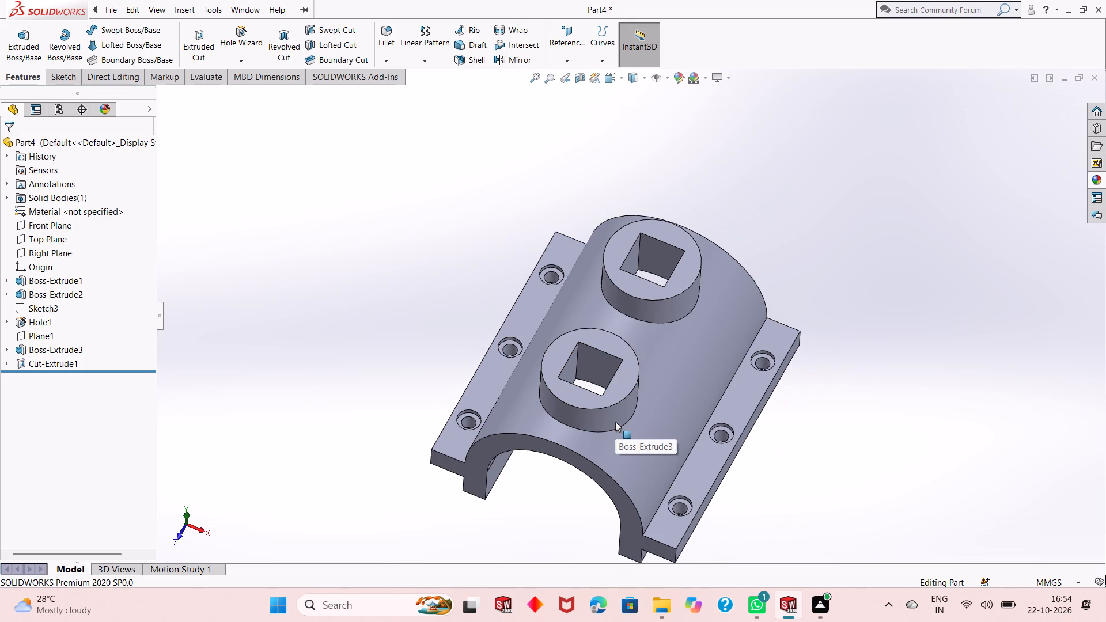
middle_drag(642, 440, 638, 437)
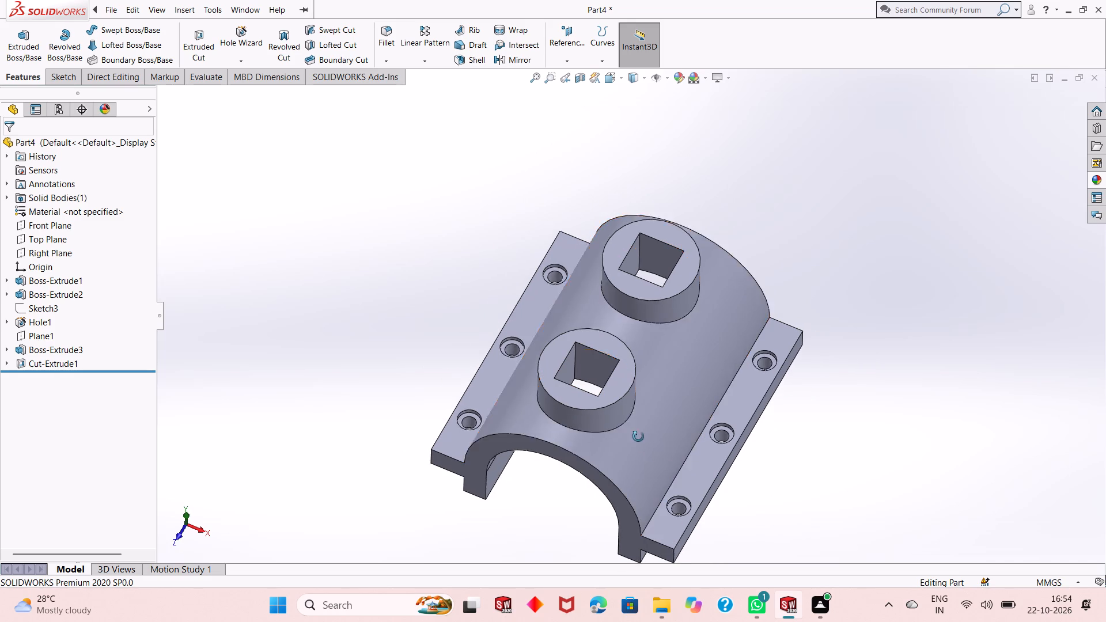
middle_drag(638, 437, 636, 398)
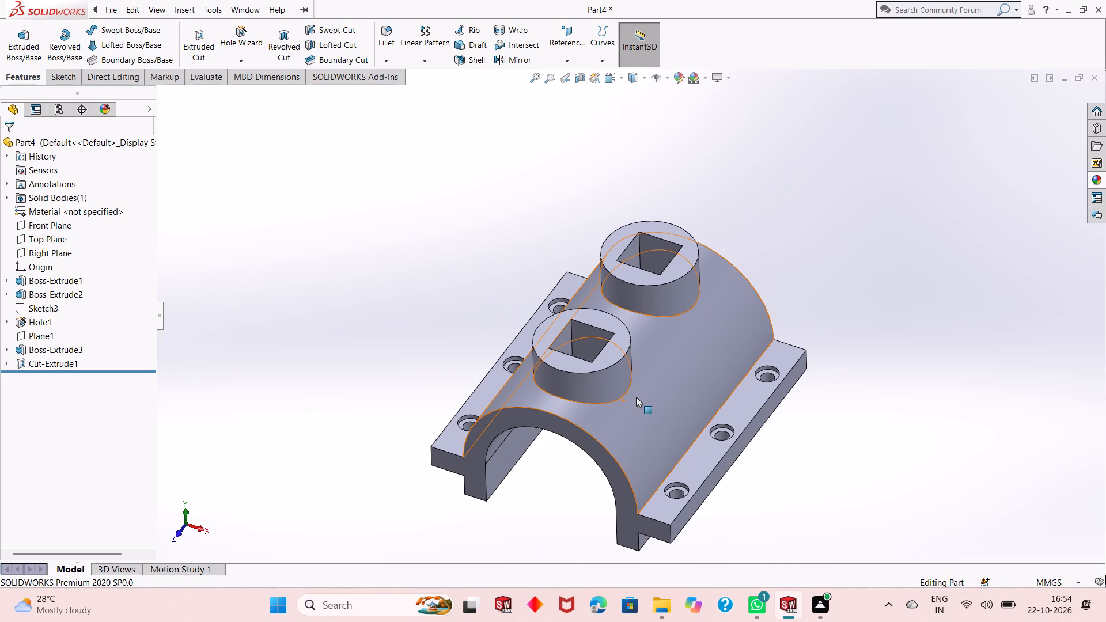
scroll(633, 396, up, 1)
click(828, 275)
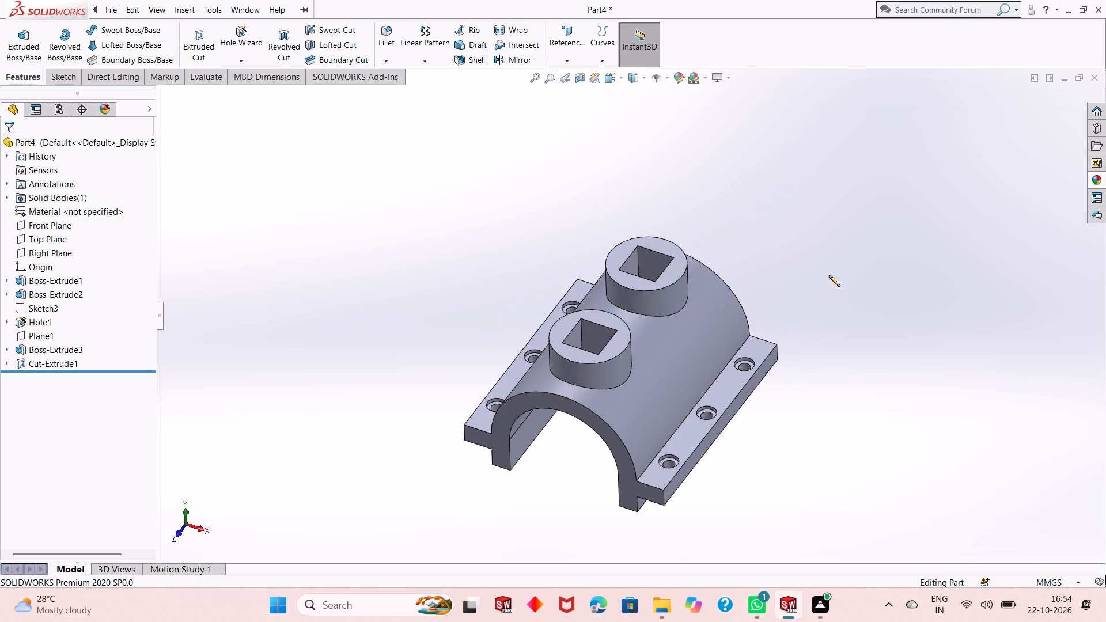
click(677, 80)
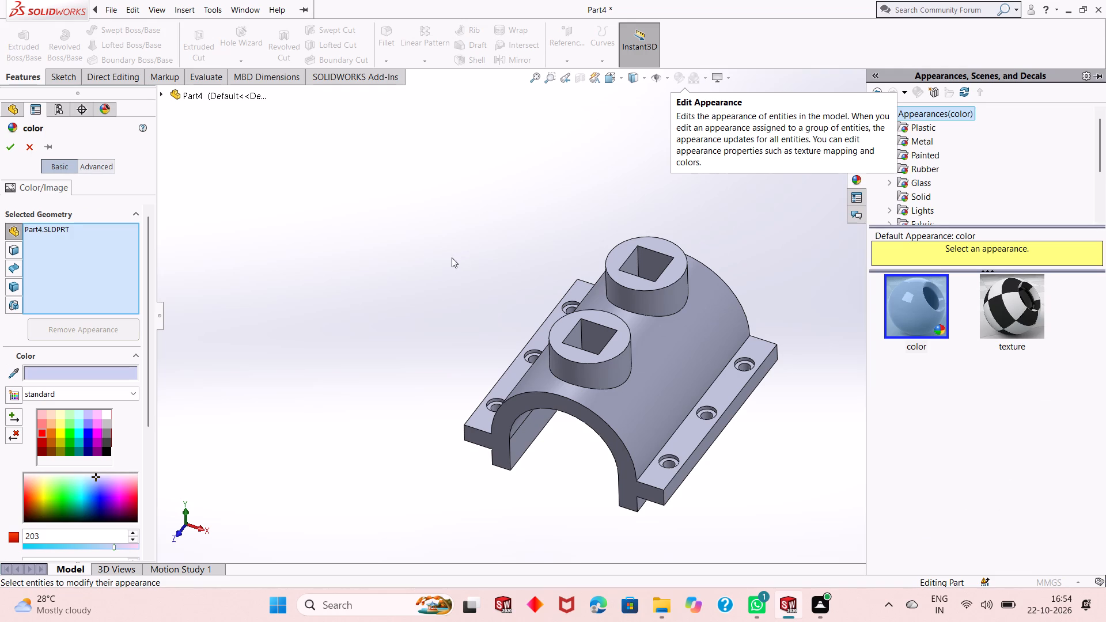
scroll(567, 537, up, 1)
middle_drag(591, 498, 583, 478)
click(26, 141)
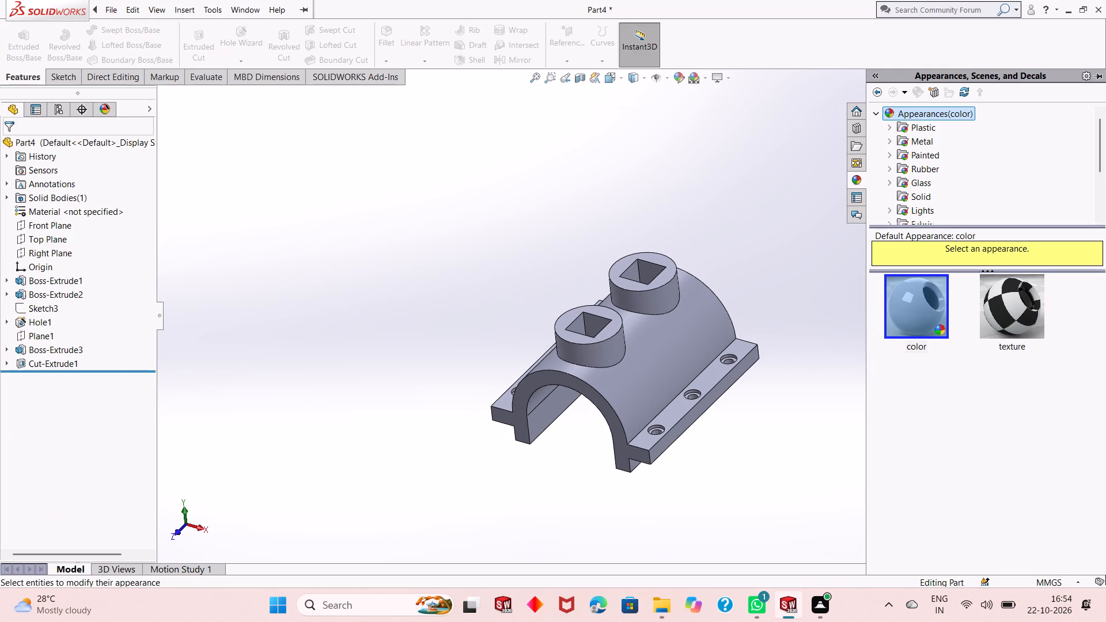
Fillet the four vertical outer corner edges of the two flanges with a symmetric 5 mm radius.
click(391, 37)
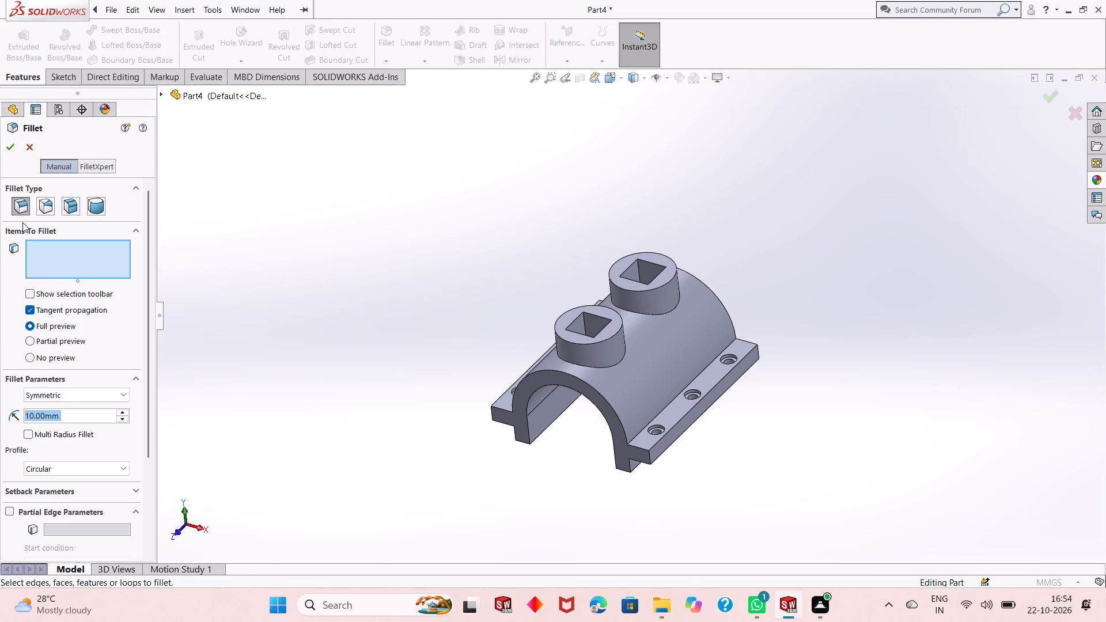
key(5)
key(Return)
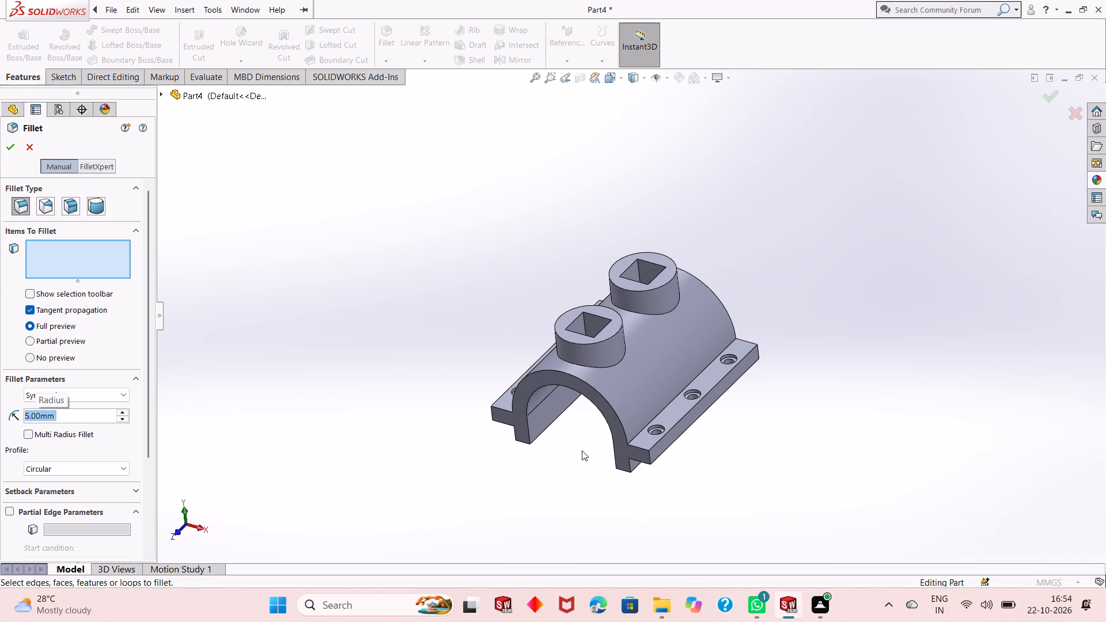
click(649, 455)
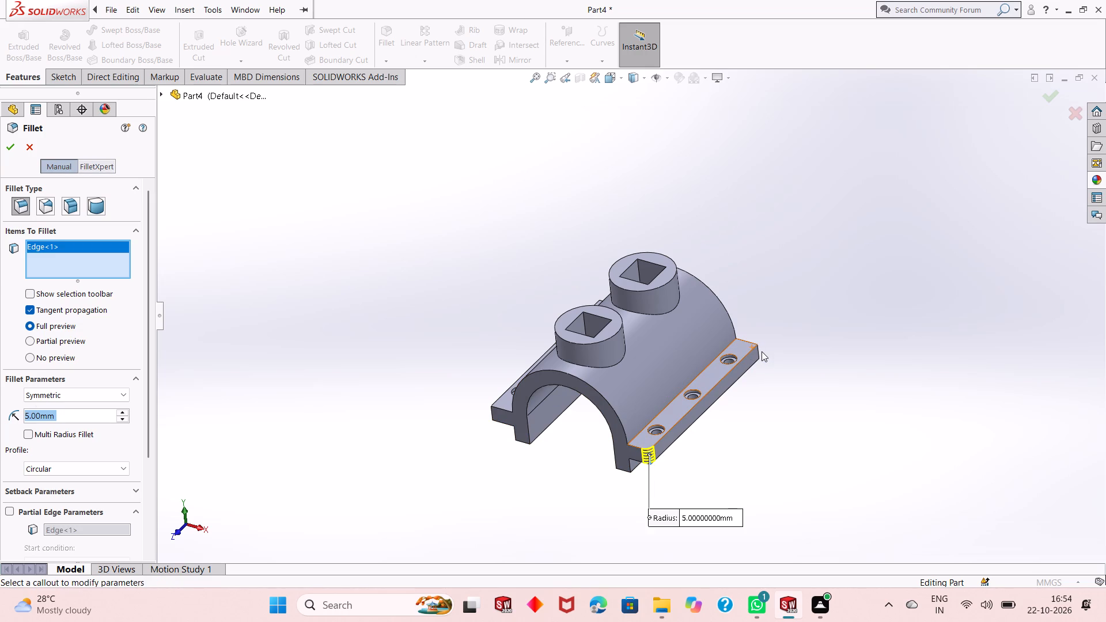
click(757, 349)
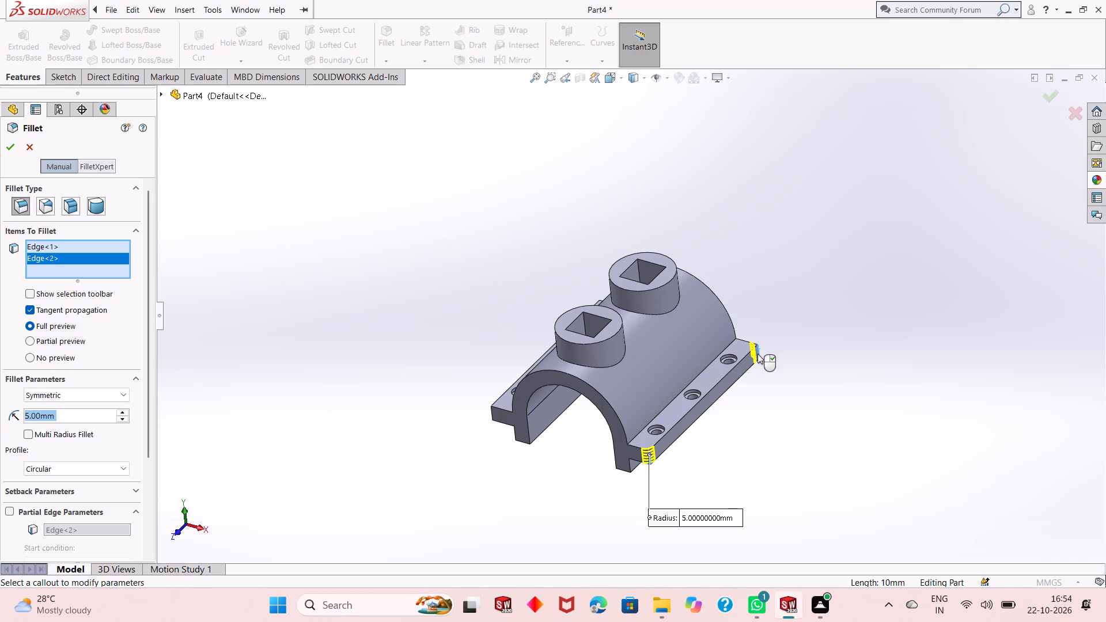
click(491, 412)
scroll(559, 418, up, 1)
middle_drag(559, 418, 798, 396)
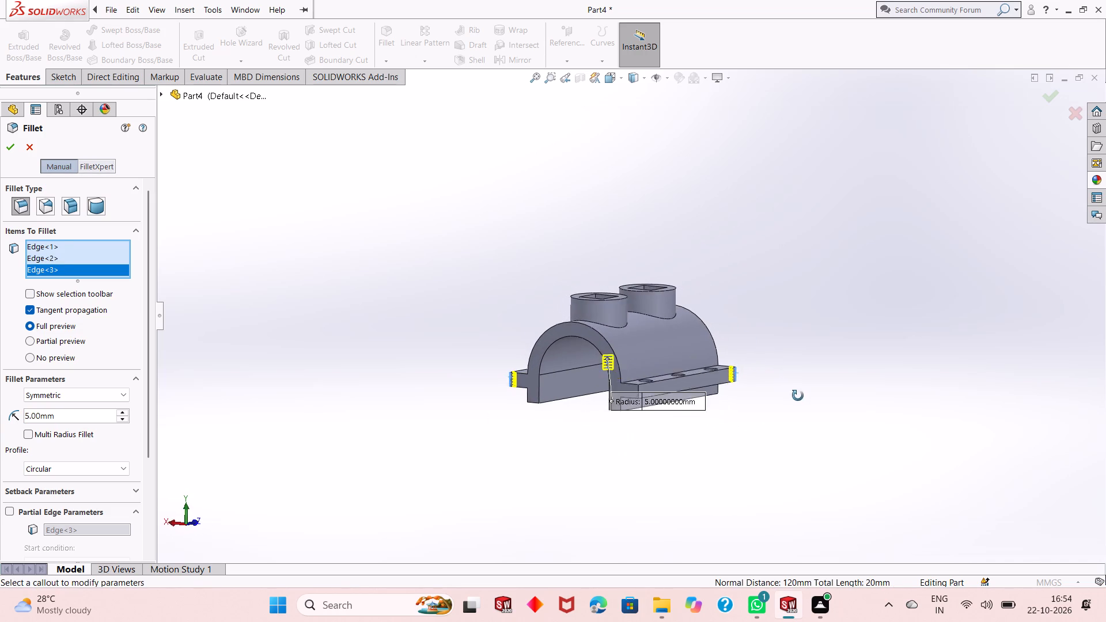
middle_drag(798, 396, 797, 395)
scroll(613, 384, down, 3)
middle_drag(664, 368, 658, 418)
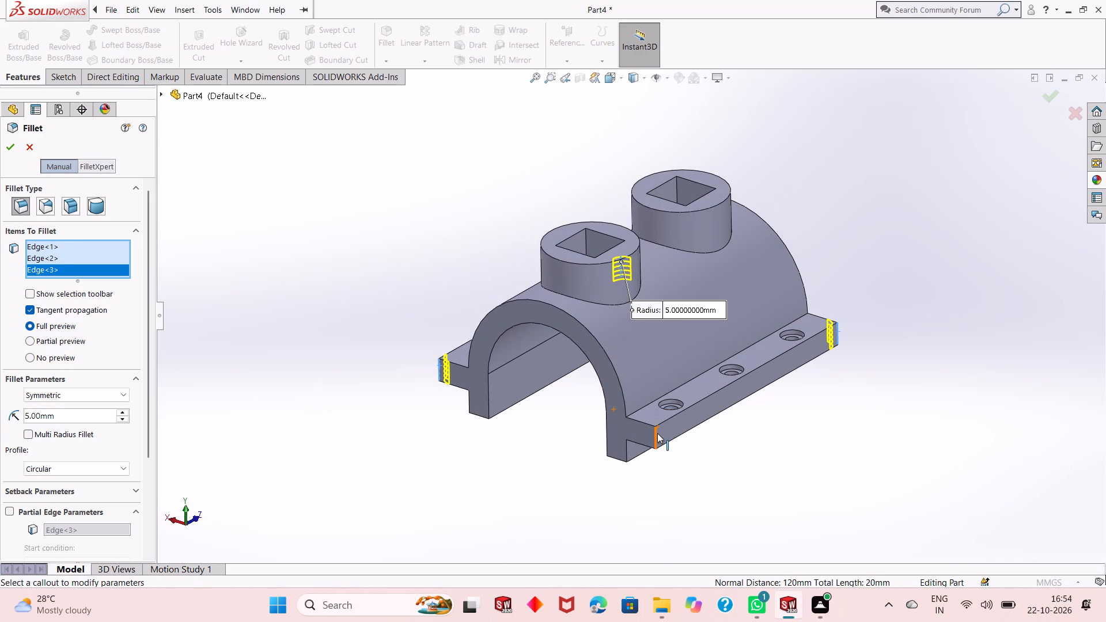
click(657, 435)
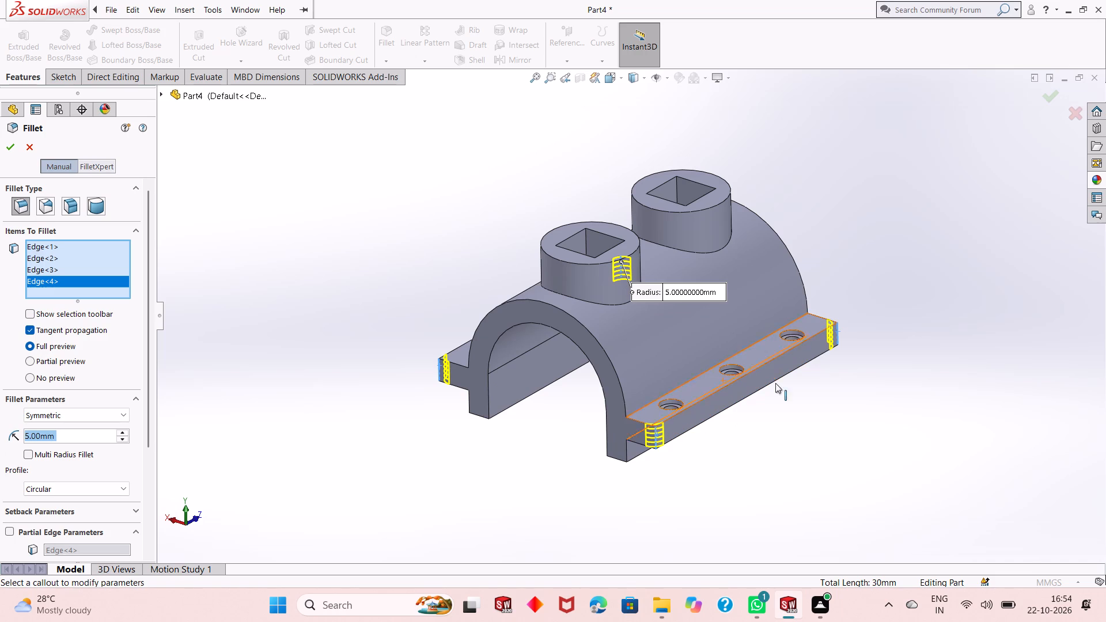
click(7, 145)
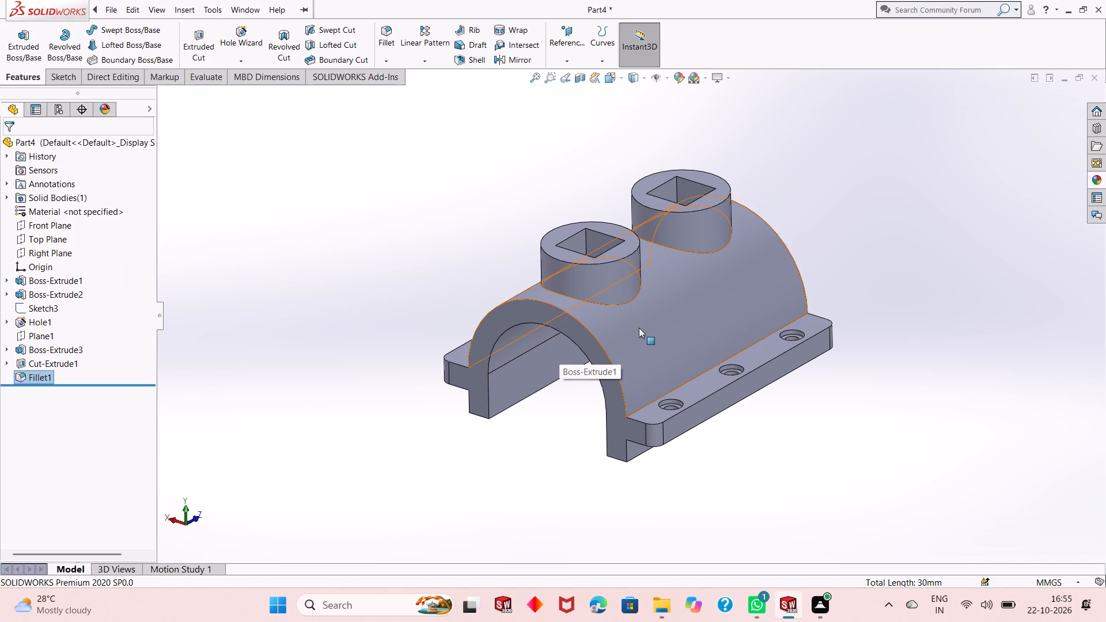
Examine the rounded flange corners and the overall part from several angles.
scroll(635, 327, up, 1)
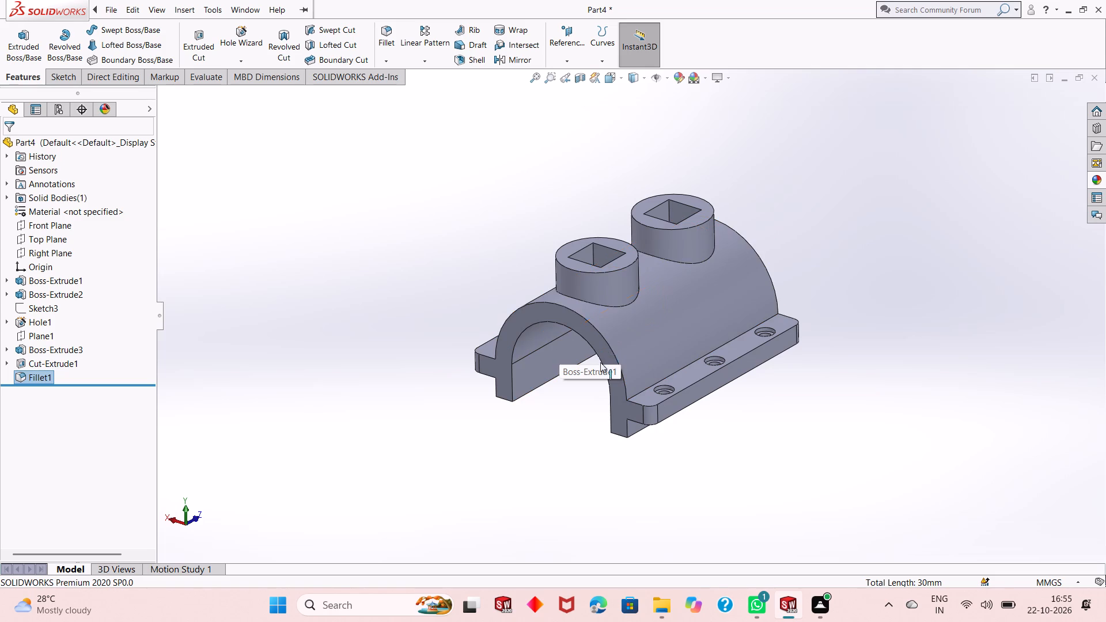
middle_click(692, 389)
middle_click(692, 389)
middle_drag(692, 389, 696, 394)
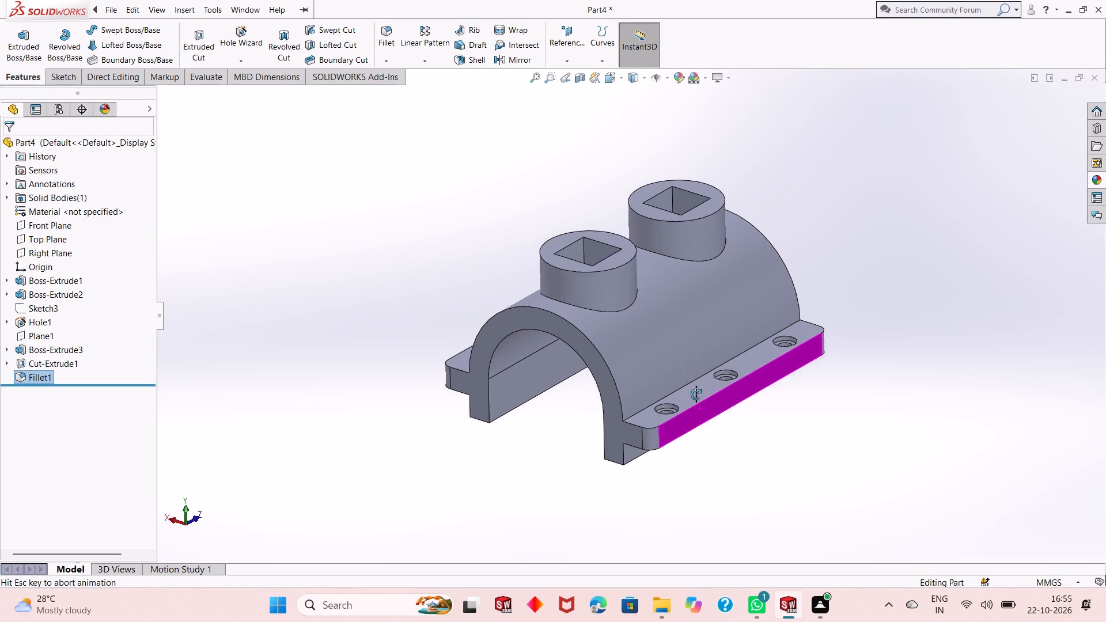
middle_drag(696, 394, 693, 411)
scroll(691, 412, up, 2)
middle_click(675, 432)
middle_drag(684, 374, 704, 340)
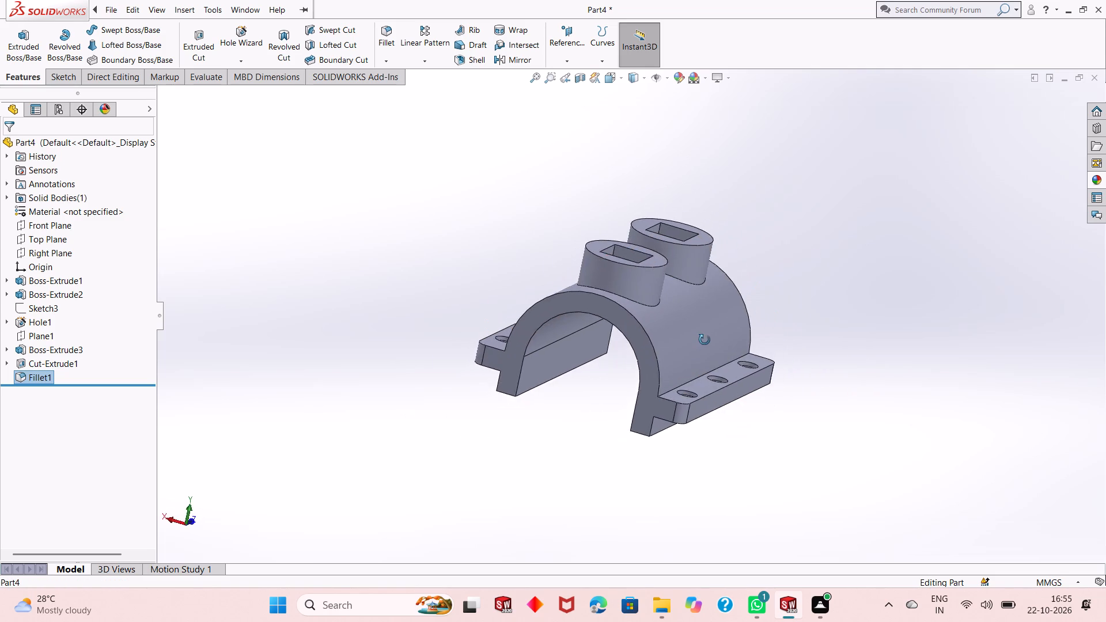
middle_drag(704, 340, 806, 358)
middle_drag(850, 349, 743, 382)
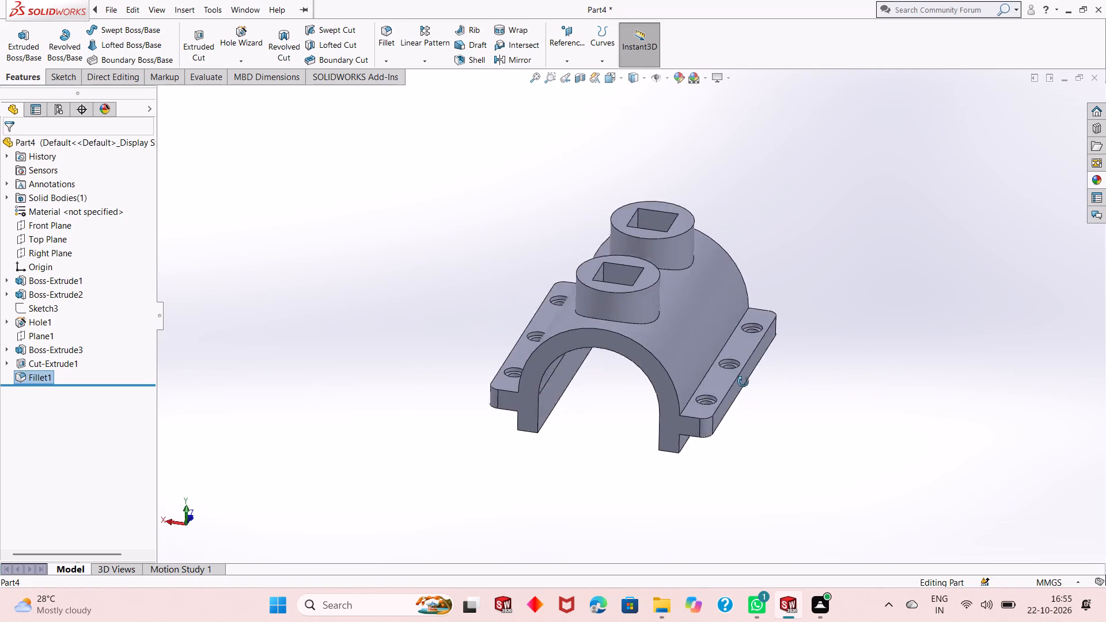
middle_drag(743, 382, 710, 413)
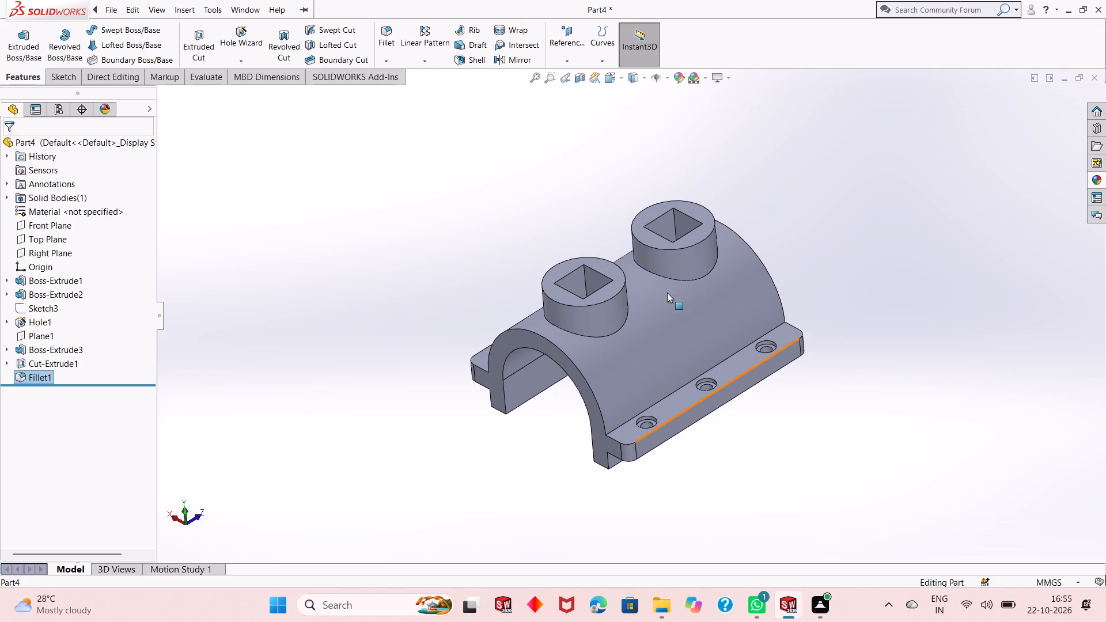
click(700, 151)
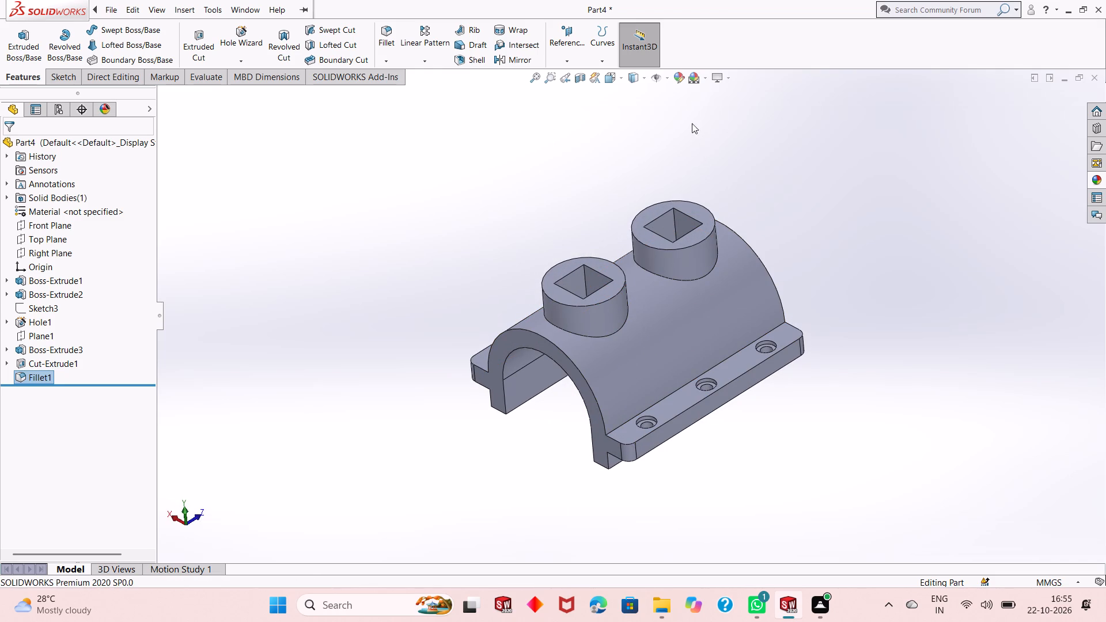
Colour the whole part bright cyan from the standard palette, after trying darker and lighter shades.
click(682, 79)
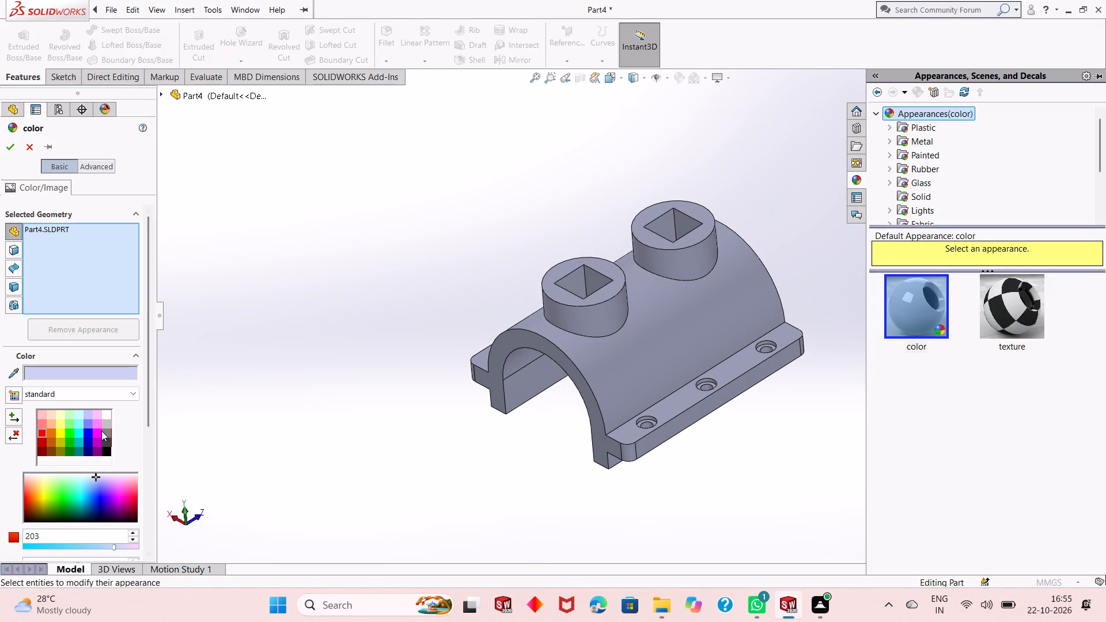
click(77, 431)
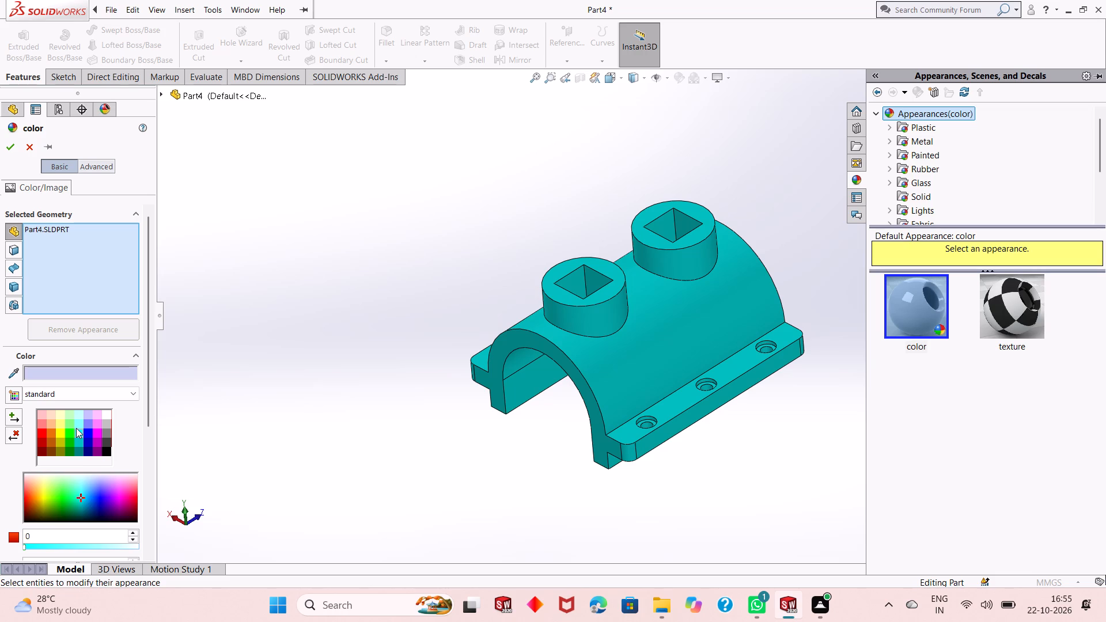
click(81, 441)
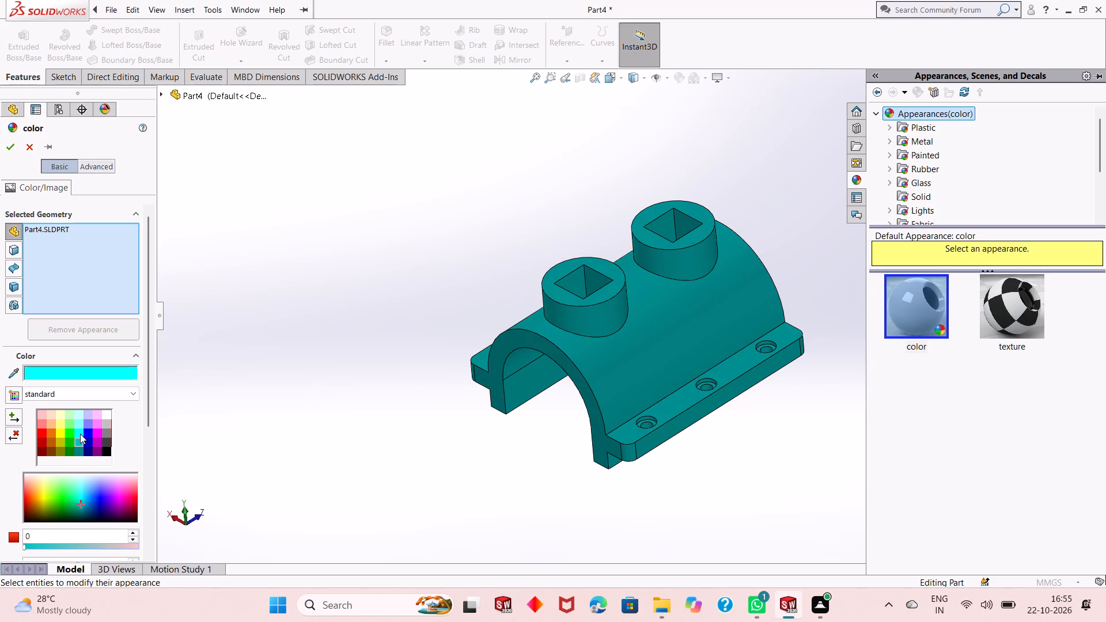
click(80, 434)
click(80, 423)
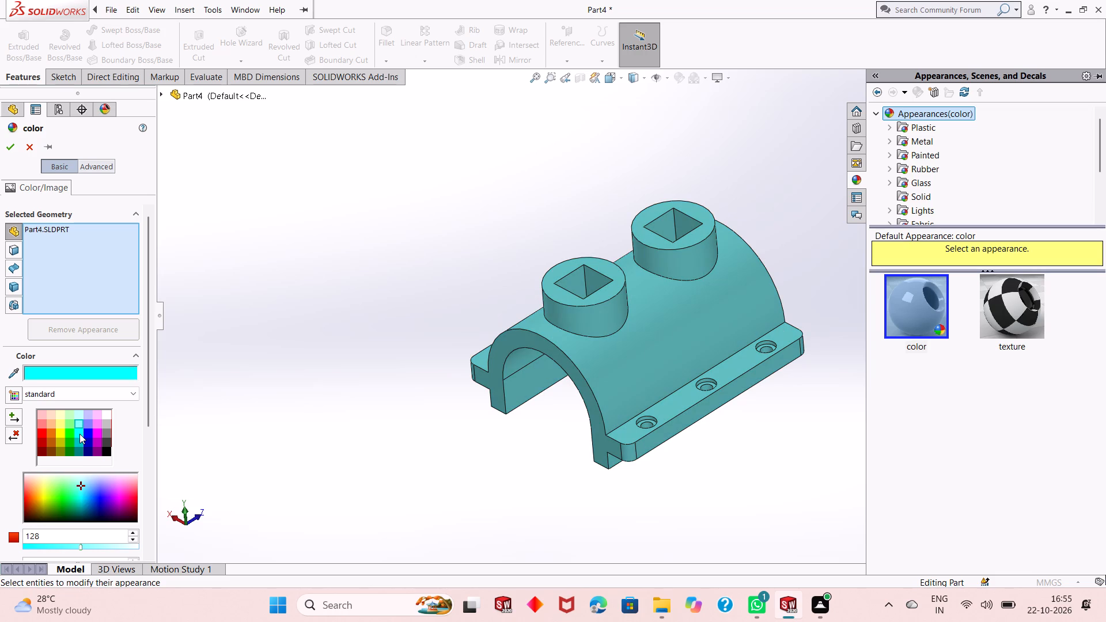
click(79, 434)
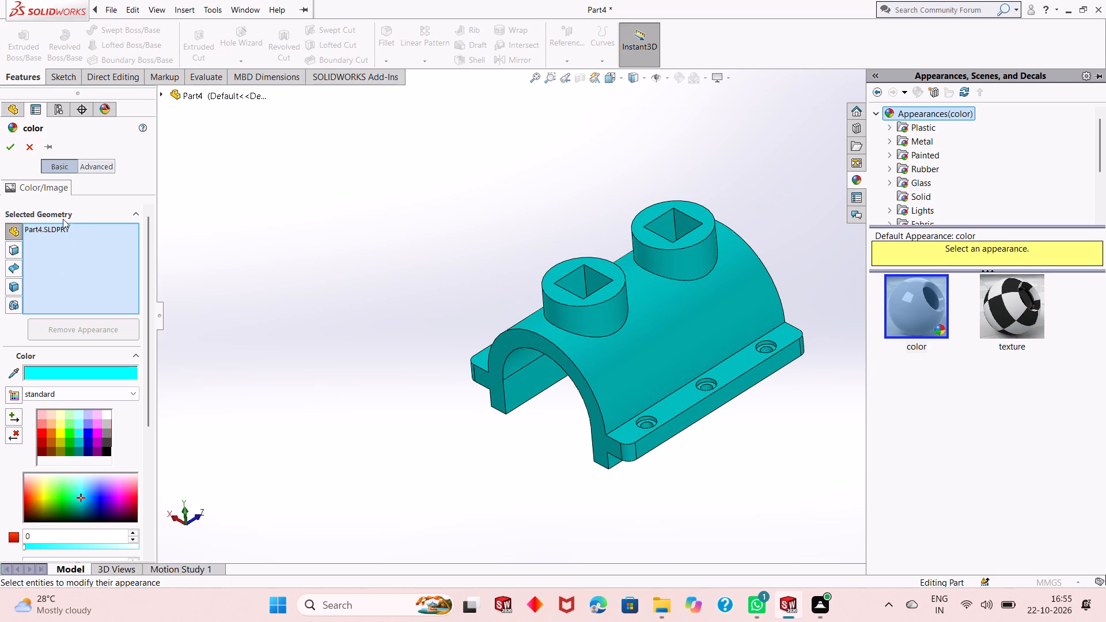
click(9, 147)
click(438, 208)
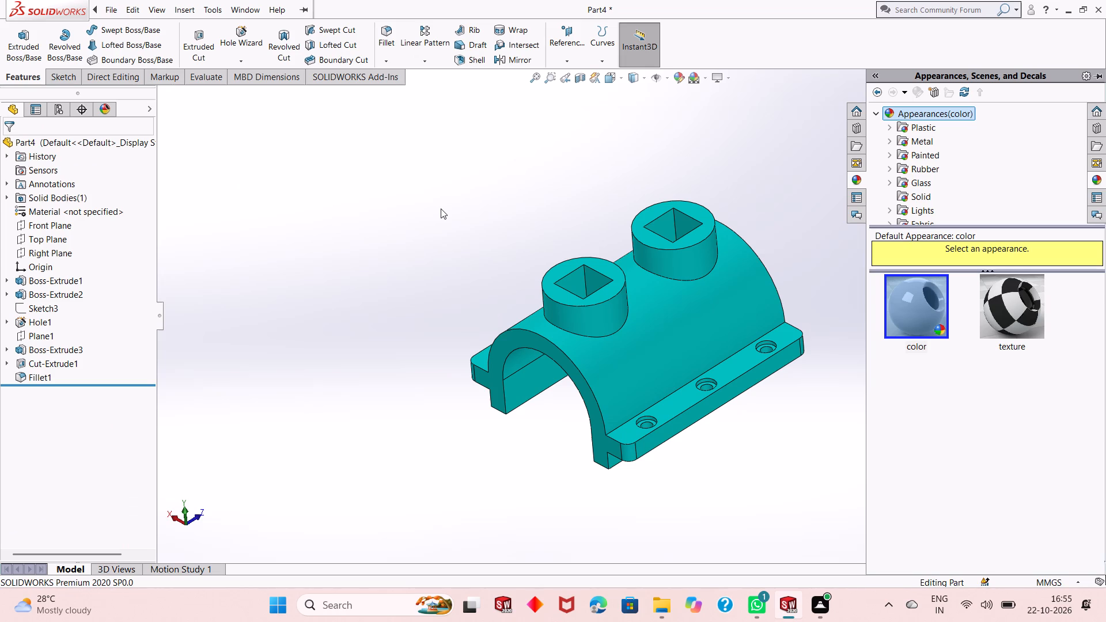
Apply the polished aluminum metal appearance to only the inner bore face of the flange hole nearest the open arch end.
scroll(690, 387, down, 3)
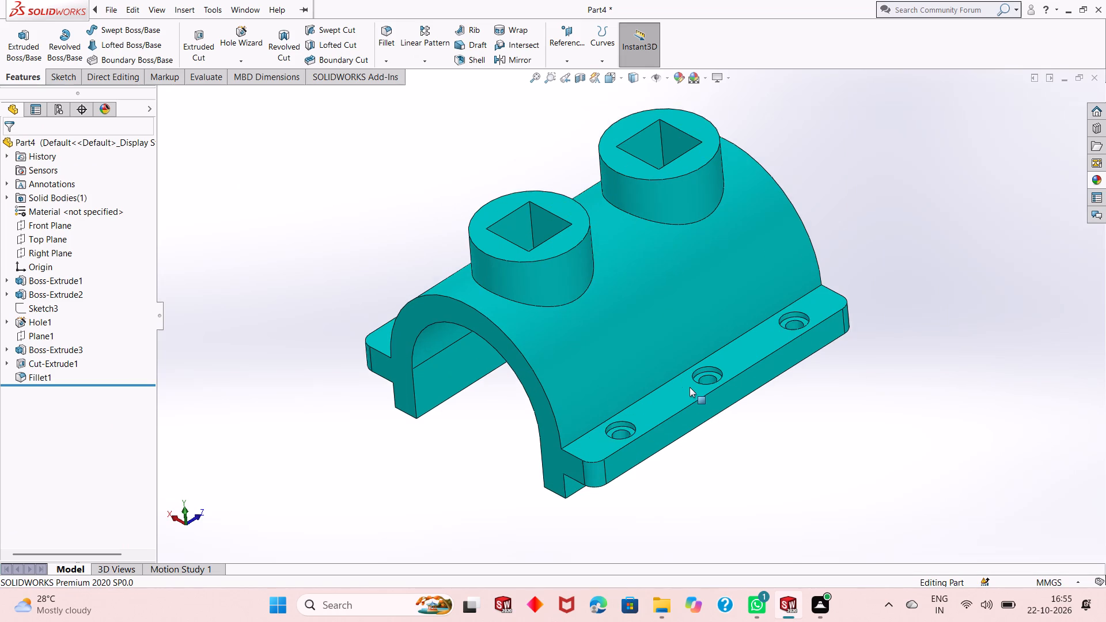
scroll(692, 441, down, 2)
click(1096, 181)
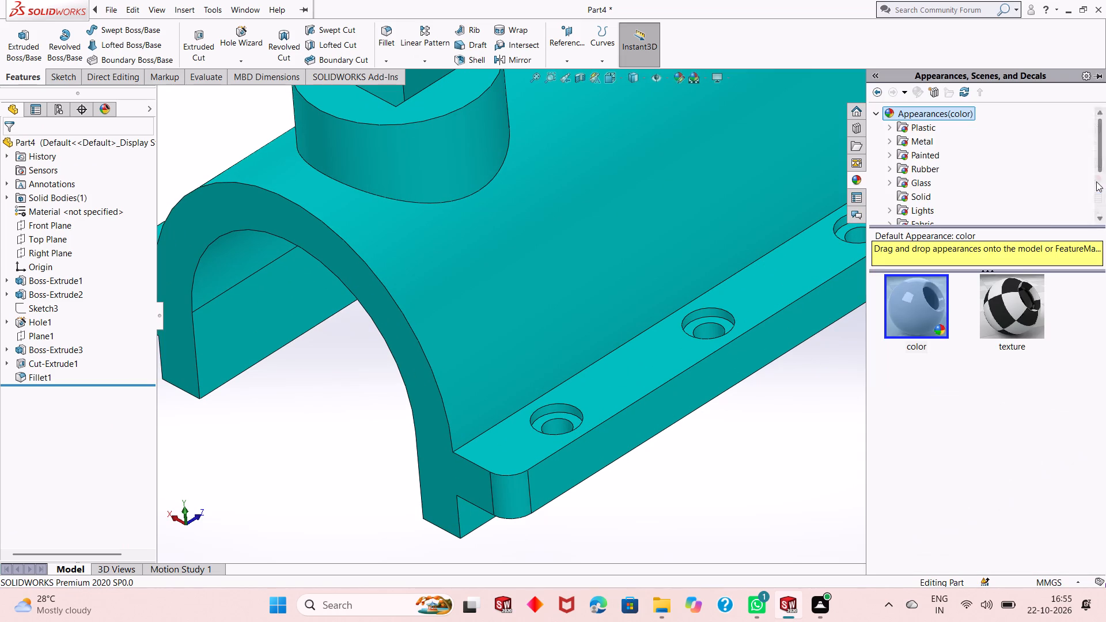
click(893, 135)
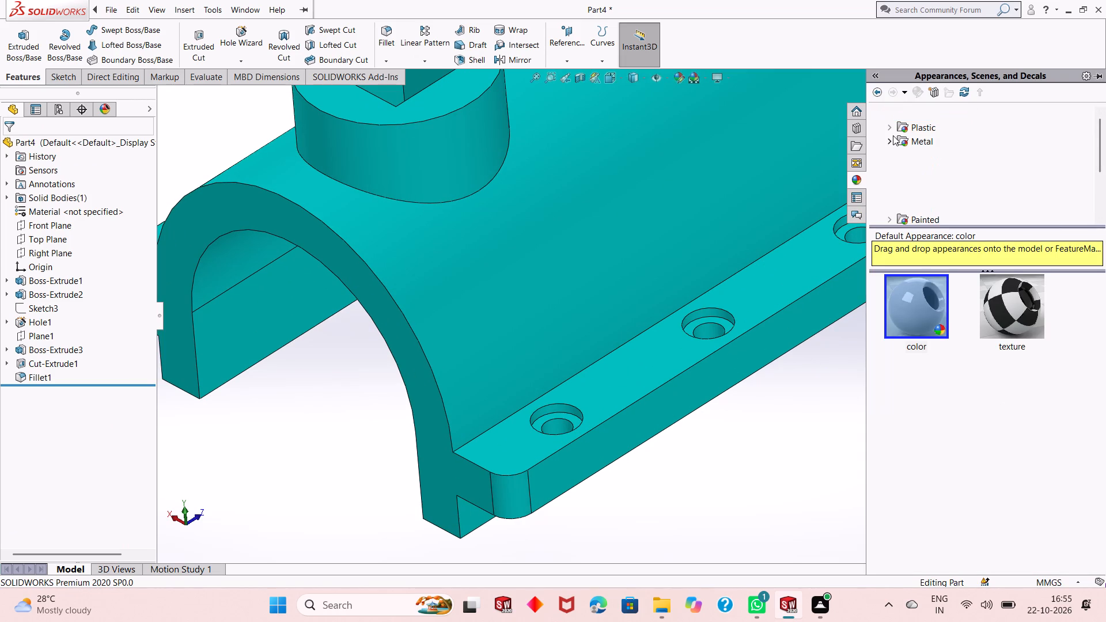
click(889, 112)
click(914, 111)
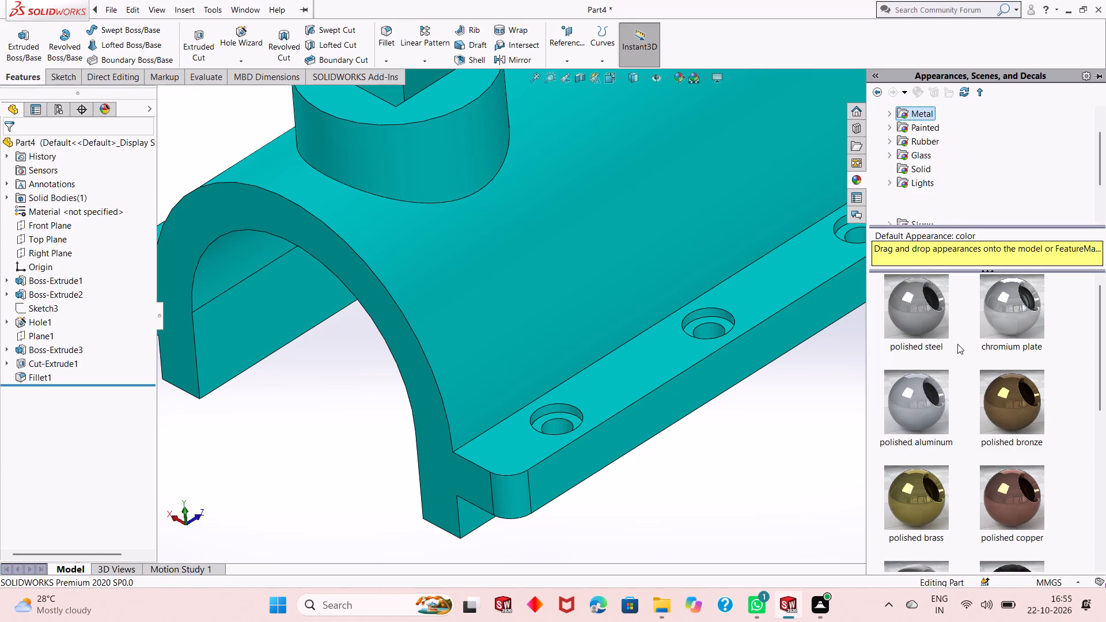
drag(923, 407, 559, 429)
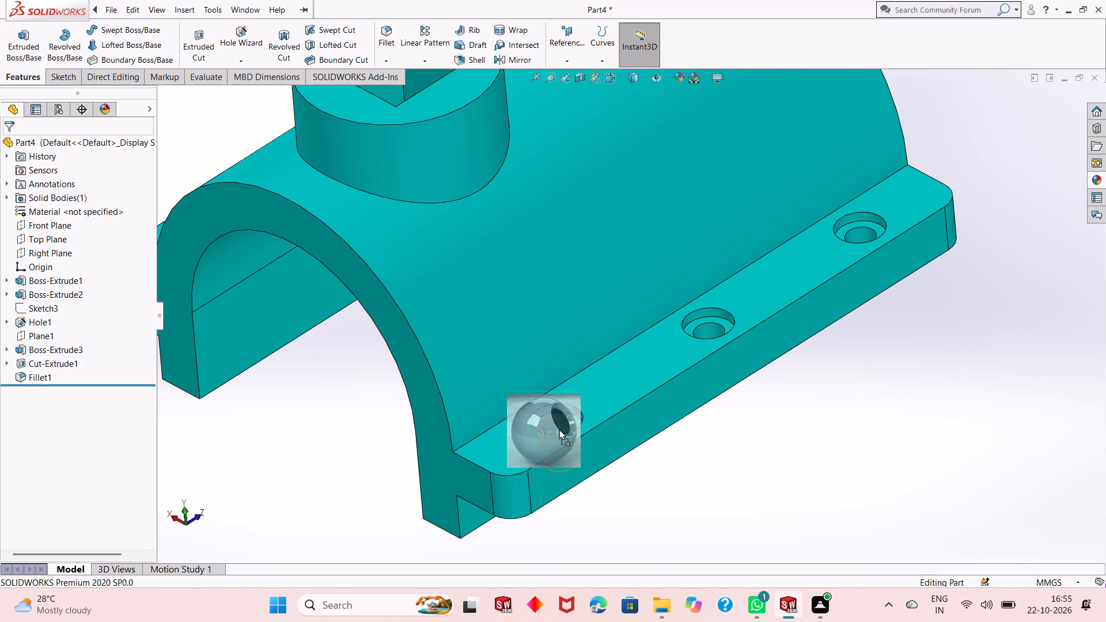
drag(559, 429, 558, 423)
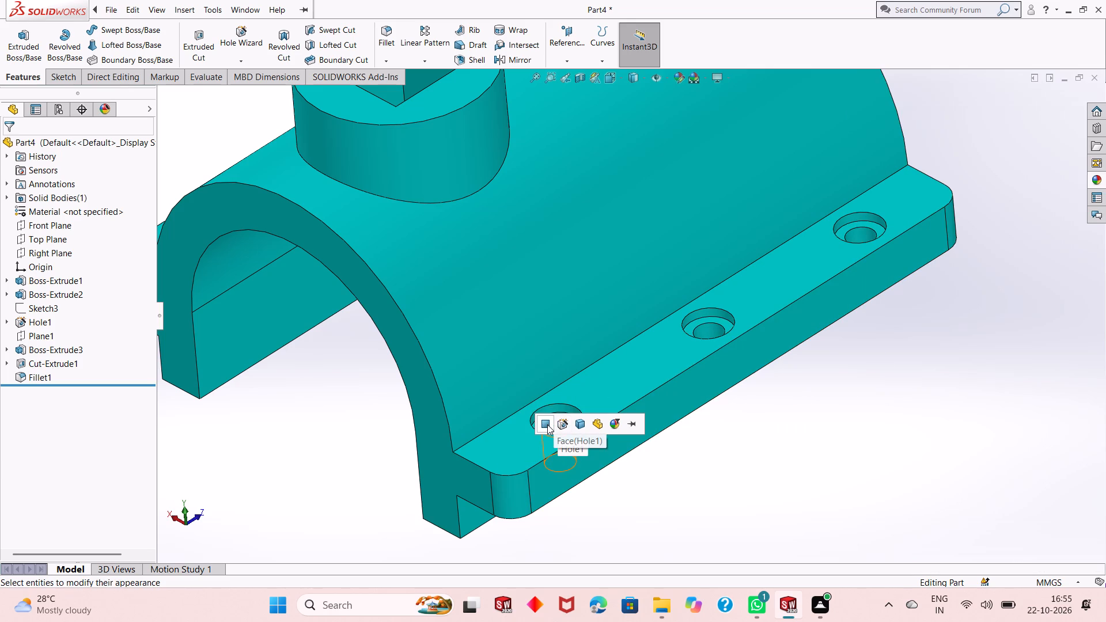
click(547, 424)
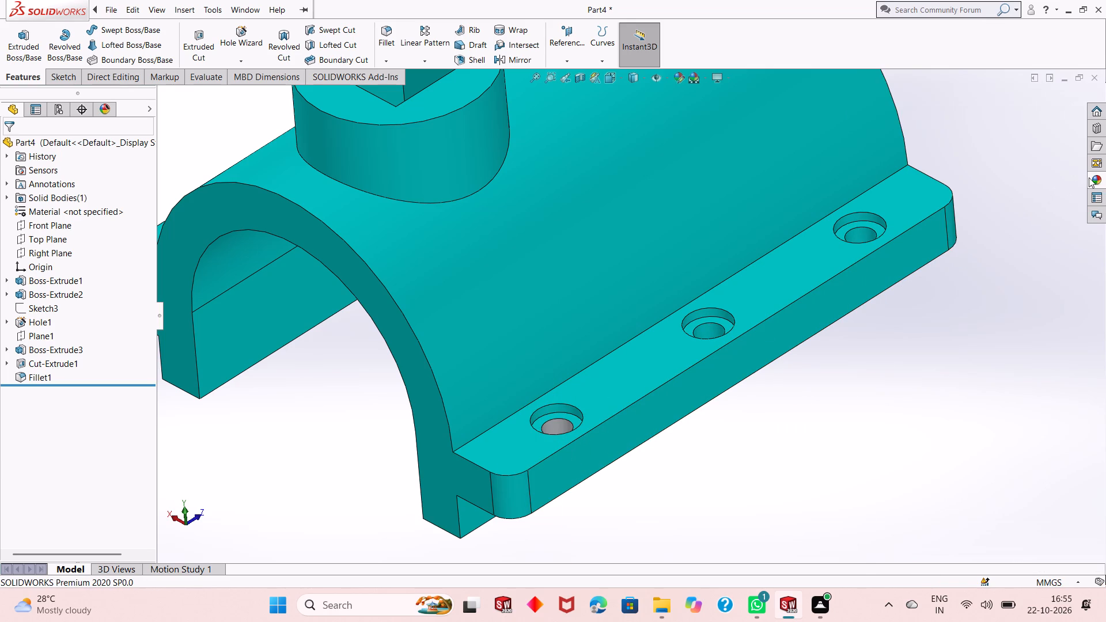
Apply polished aluminum to the inner bore faces of the middle and far holes on the same flange.
click(1093, 182)
drag(935, 403, 743, 322)
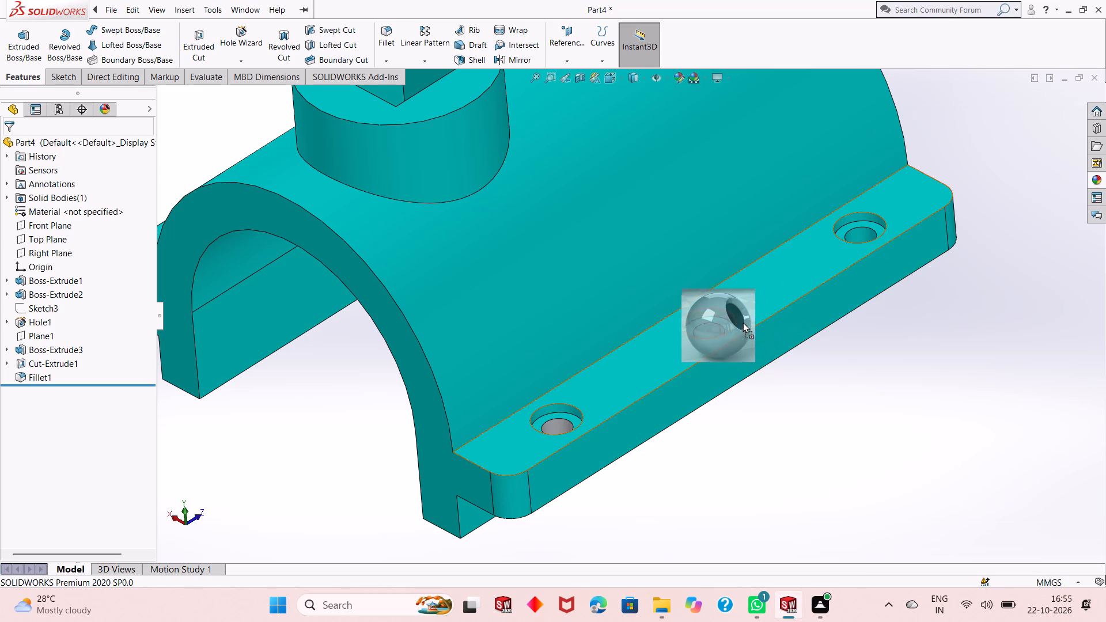
drag(743, 322, 713, 327)
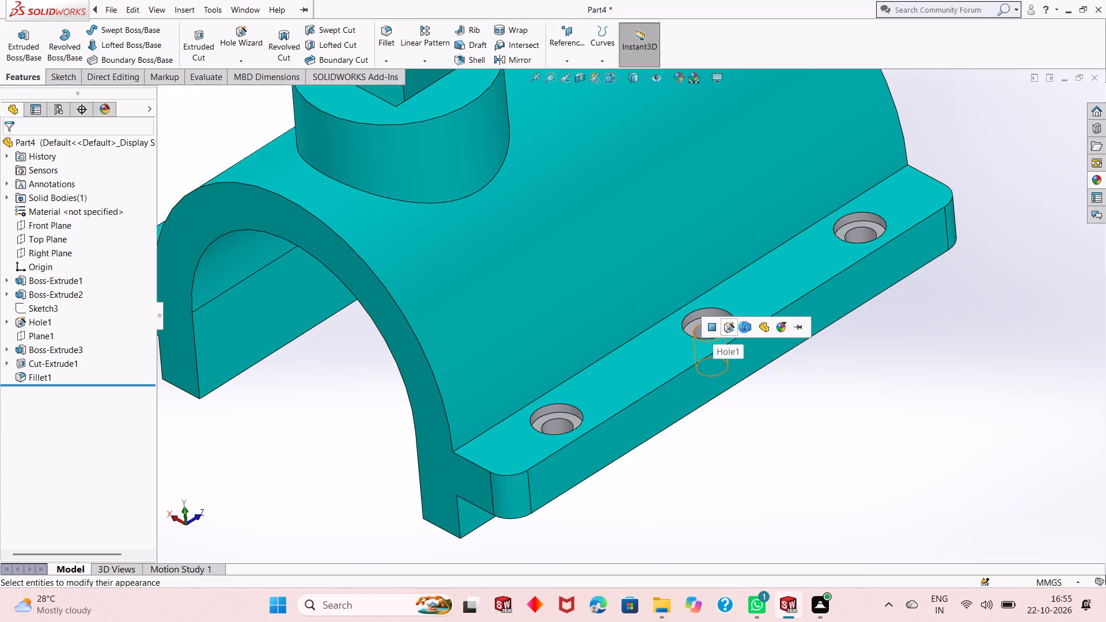
click(715, 330)
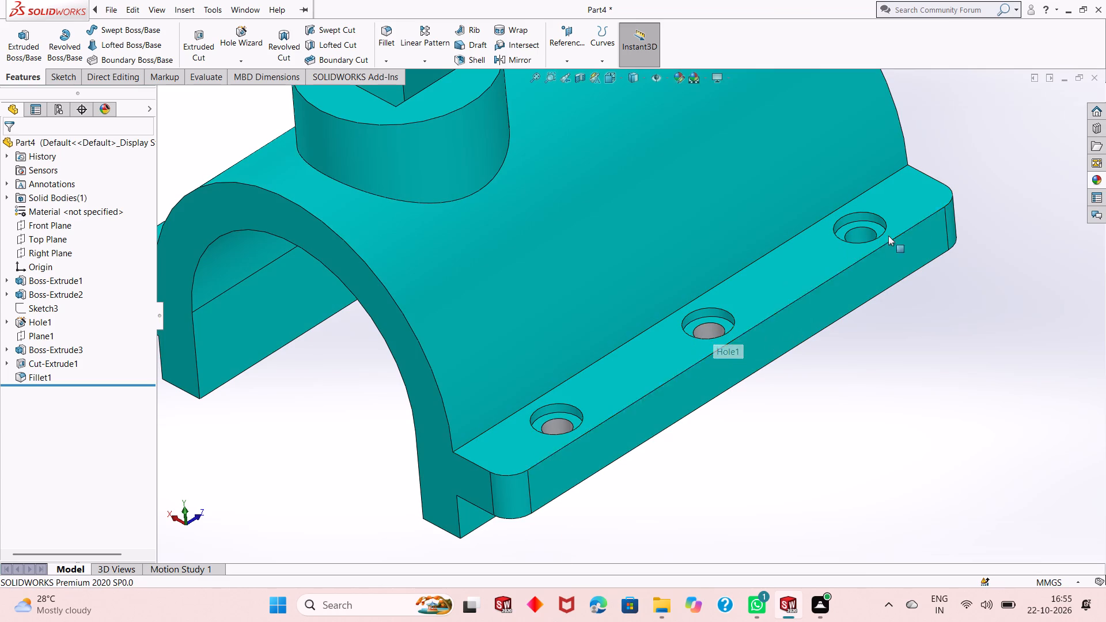
click(1101, 178)
drag(919, 399, 911, 399)
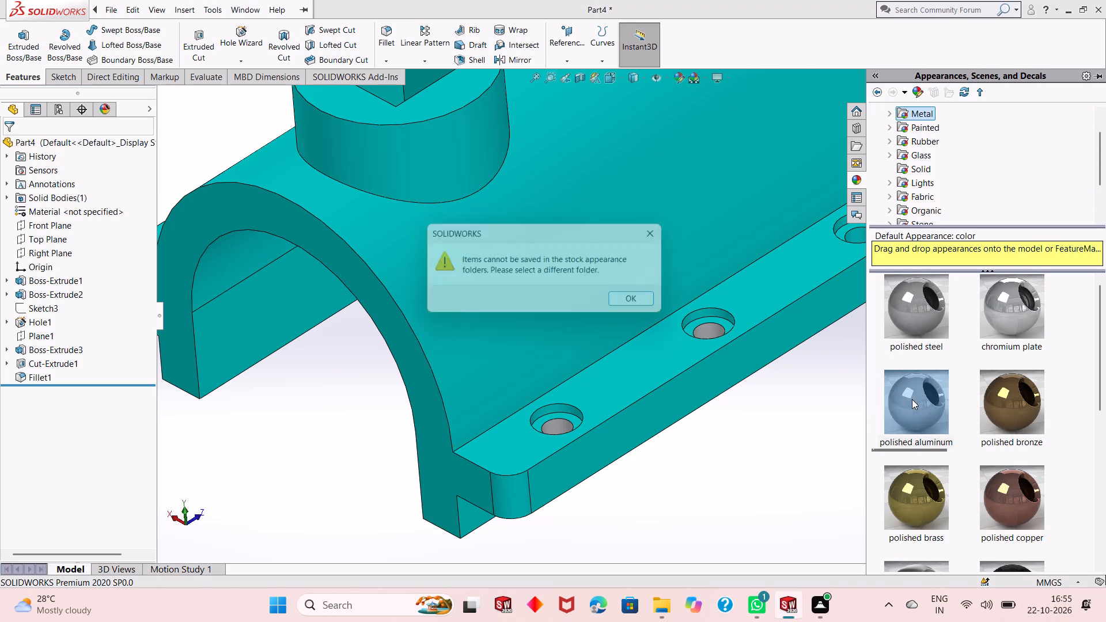
click(654, 230)
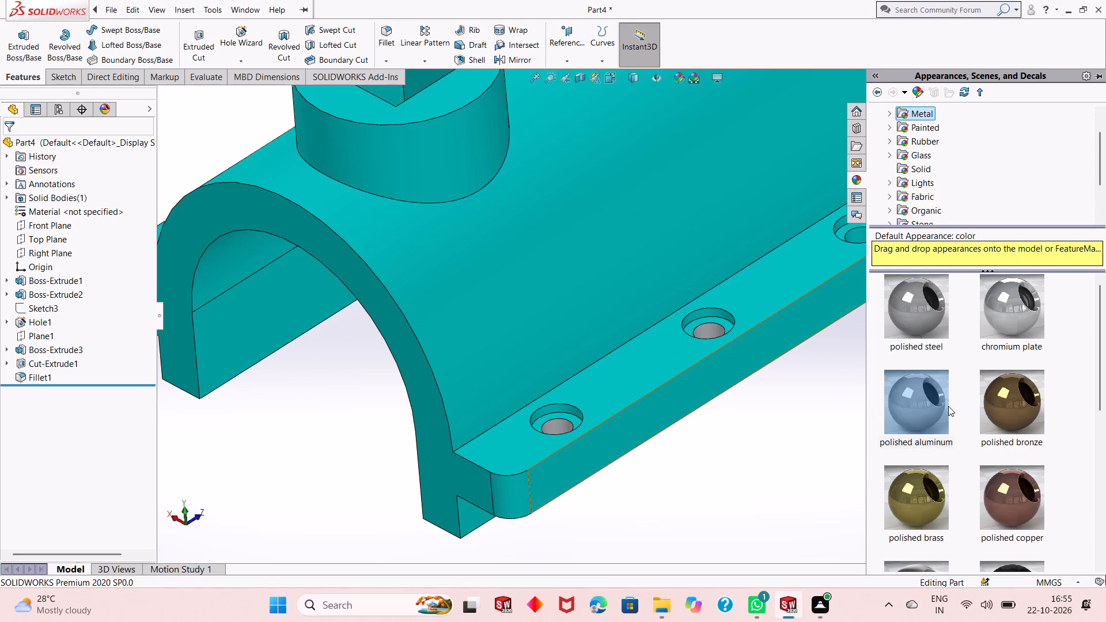
drag(948, 406, 858, 230)
click(861, 230)
Apply polished aluminum to the counterbore wall faces of the far and middle holes on that flange.
scroll(861, 230, down, 2)
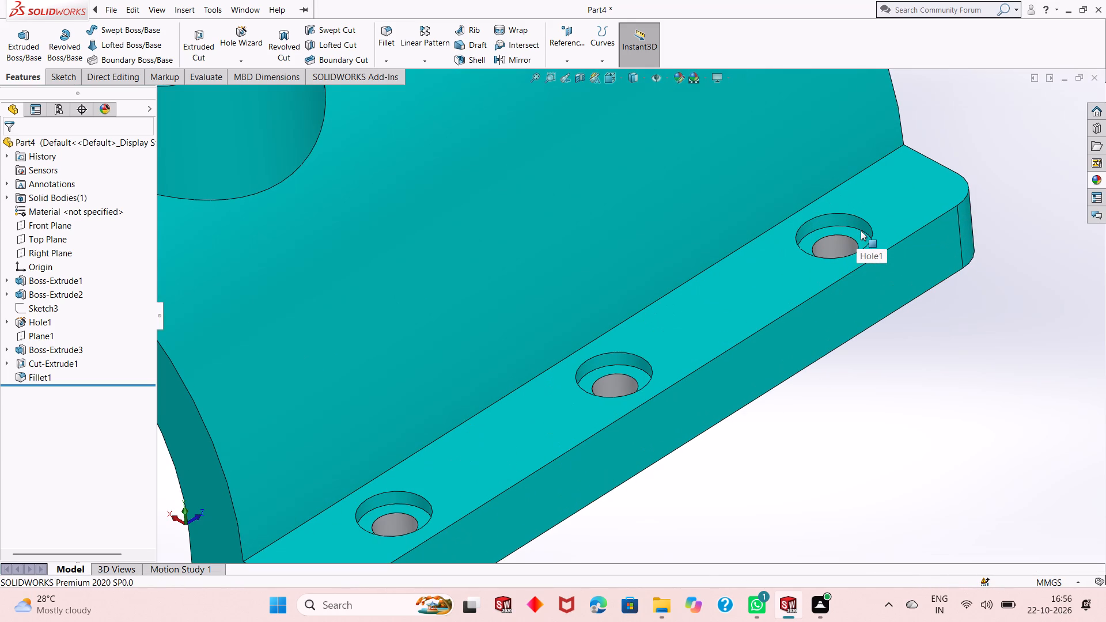
click(1099, 180)
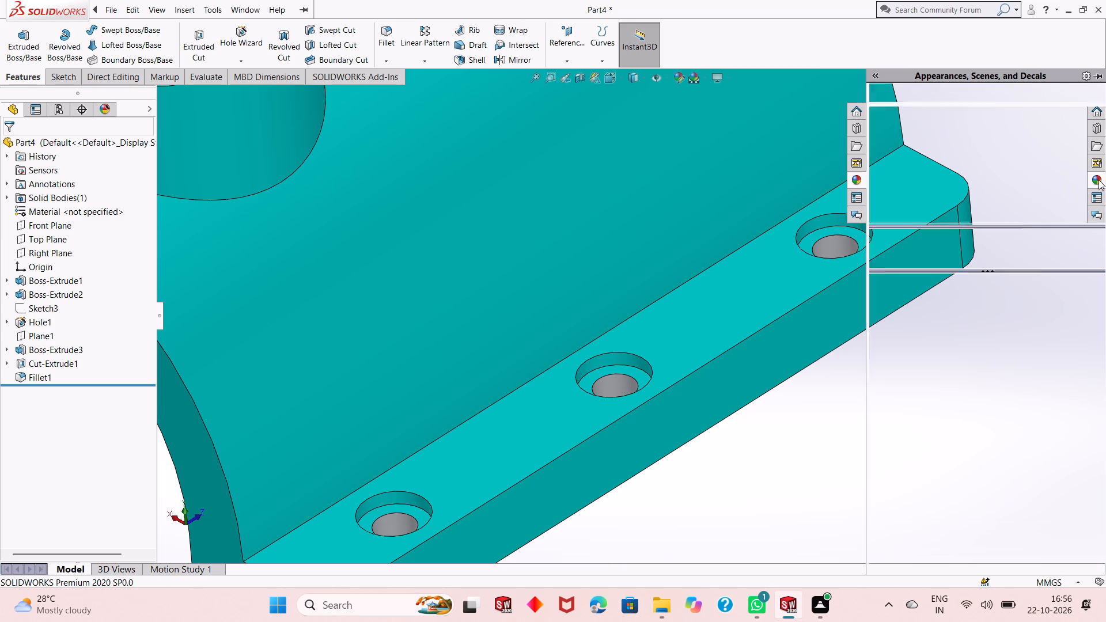
drag(906, 403, 822, 215)
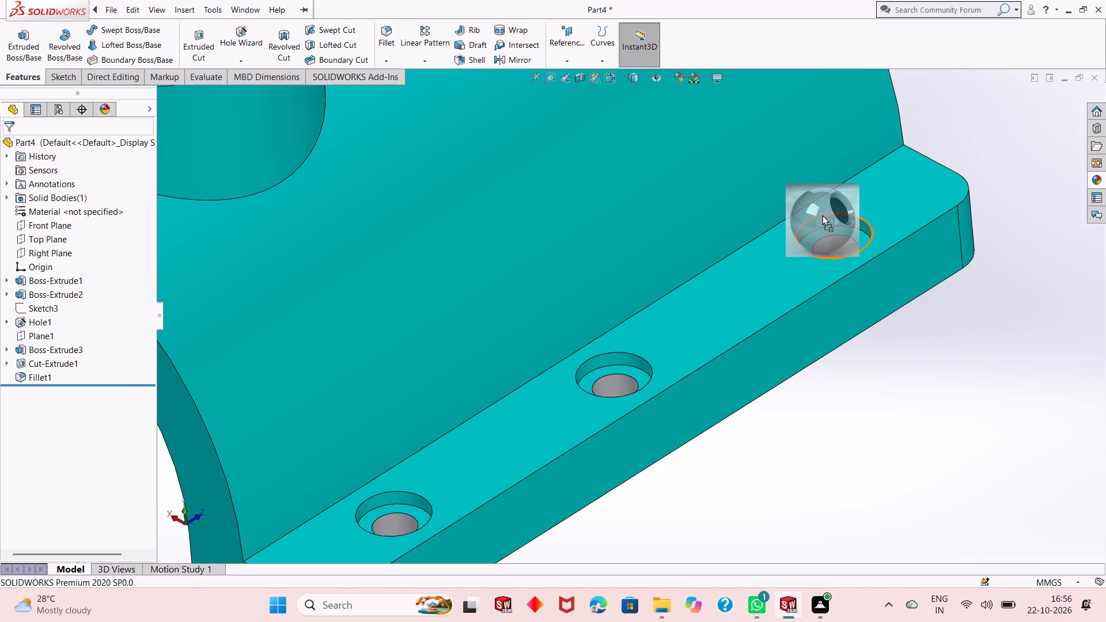
drag(822, 215, 824, 217)
click(824, 217)
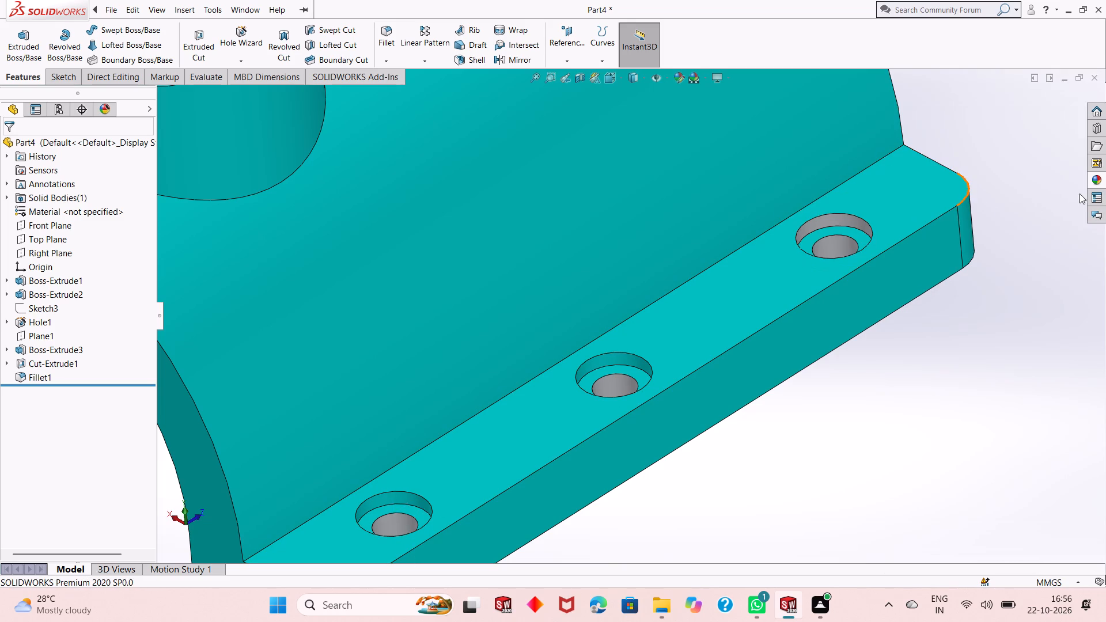
click(1094, 183)
drag(934, 401, 601, 369)
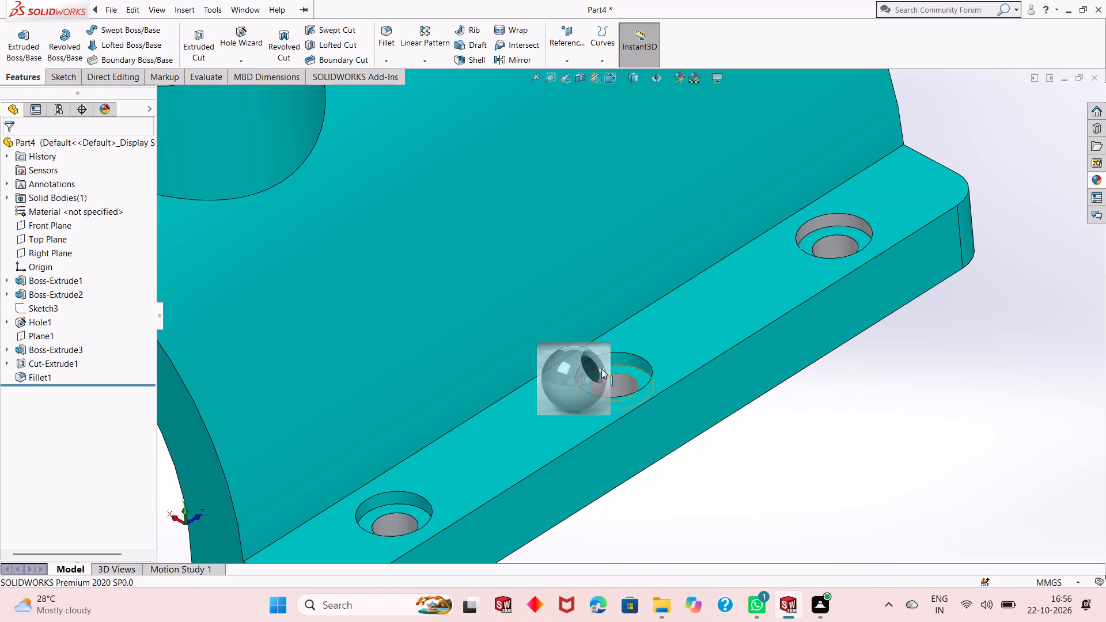
drag(601, 369, 604, 361)
click(604, 361)
Apply polished aluminum to the counterbore wall face of the flange hole nearest the open arch end.
scroll(597, 388, up, 2)
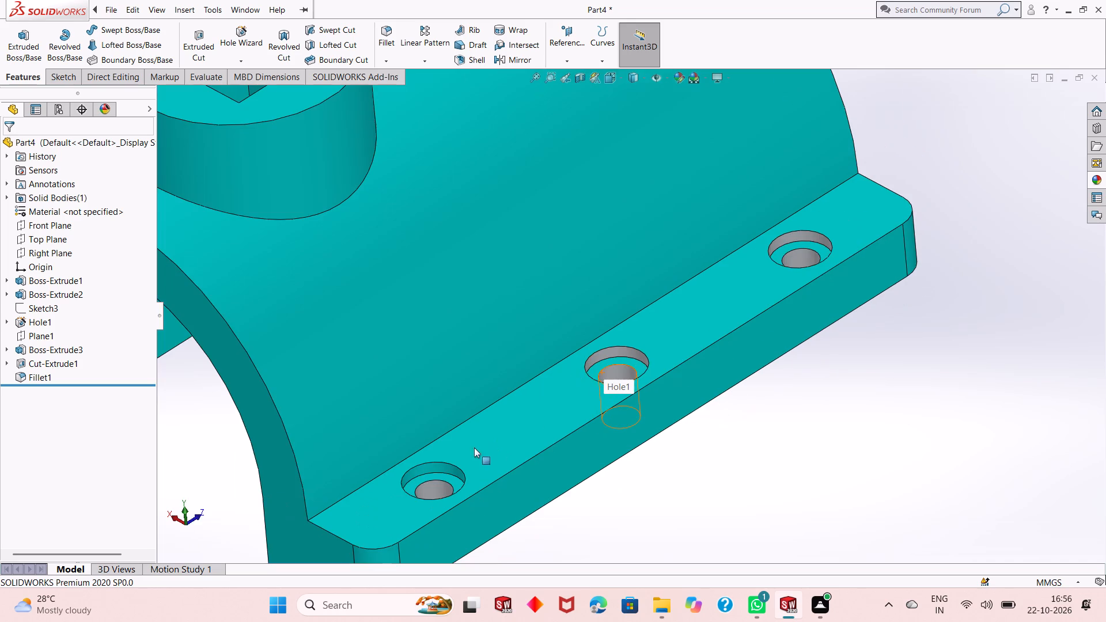
scroll(438, 456, down, 5)
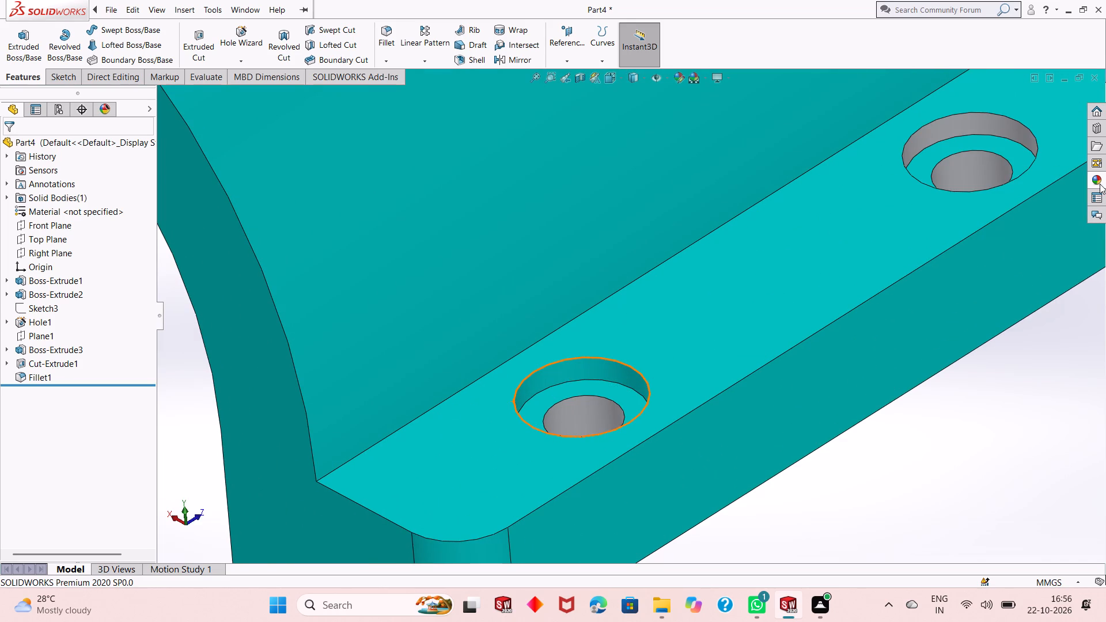
click(1099, 184)
drag(929, 397, 600, 348)
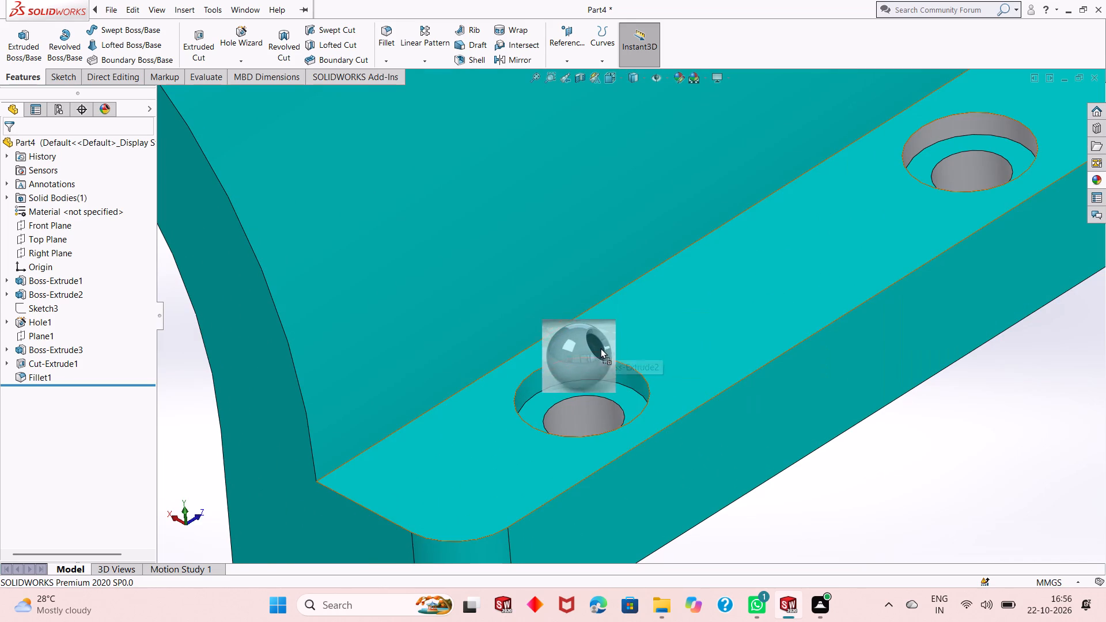
drag(600, 348, 588, 369)
click(587, 370)
Apply polished aluminum to the whole Cut-Extrude1 feature, covering the square openings in both bosses.
scroll(586, 370, up, 2)
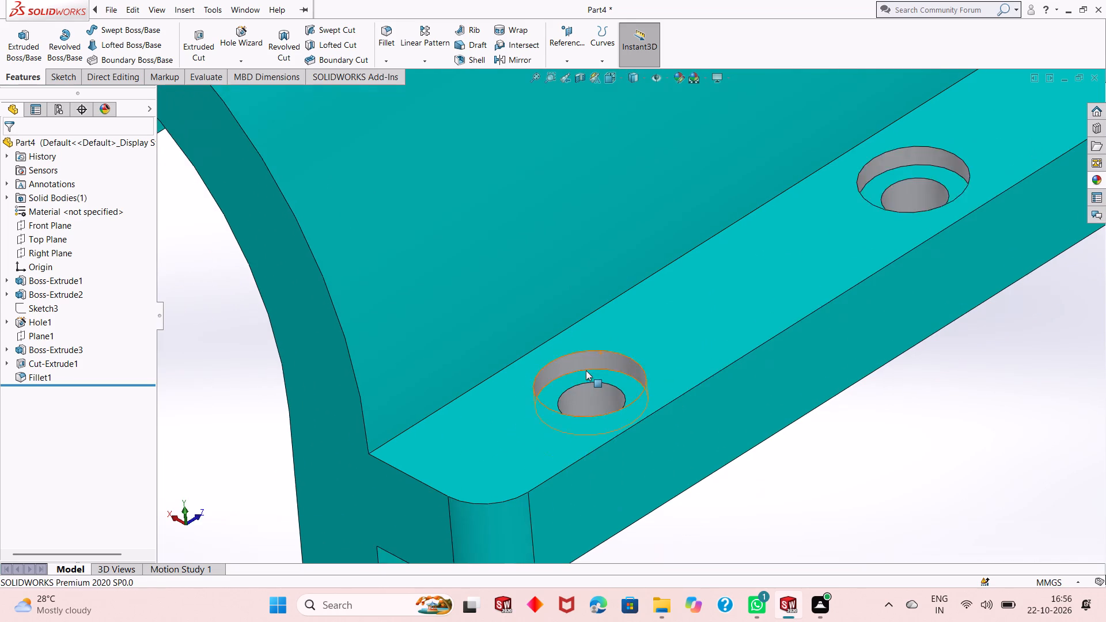
scroll(586, 370, up, 8)
scroll(573, 93, down, 3)
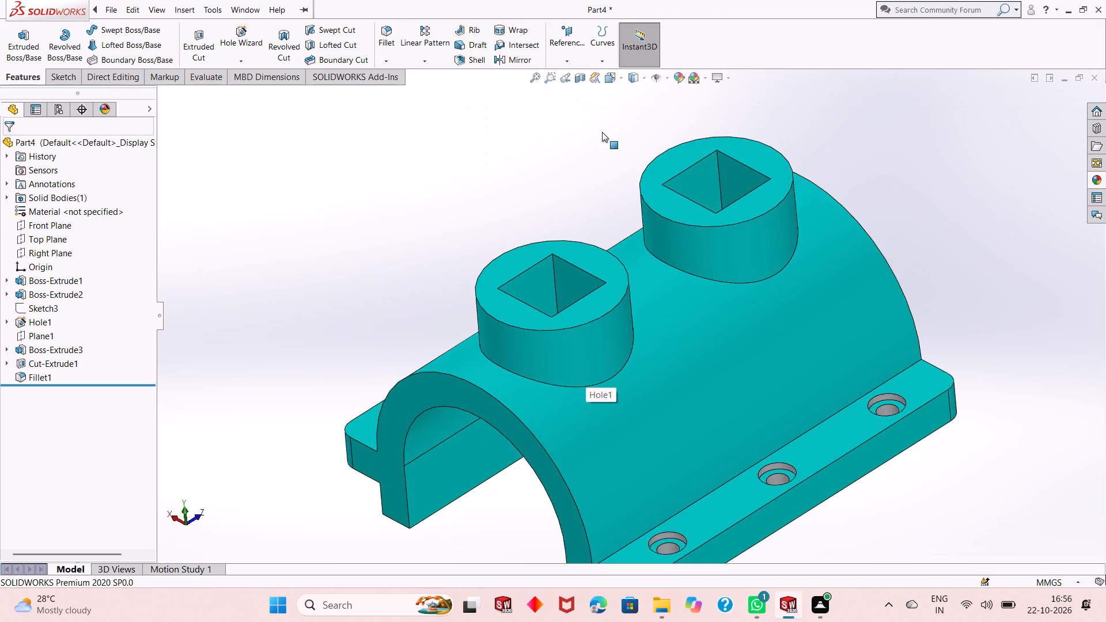
scroll(602, 132, down, 2)
click(1094, 181)
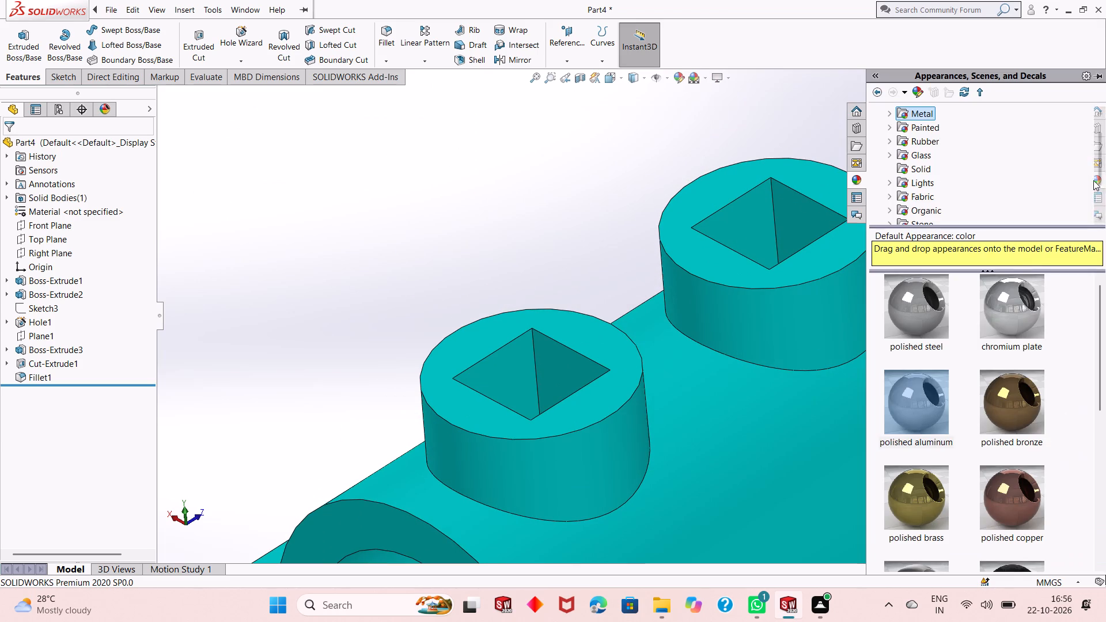
drag(922, 401, 805, 215)
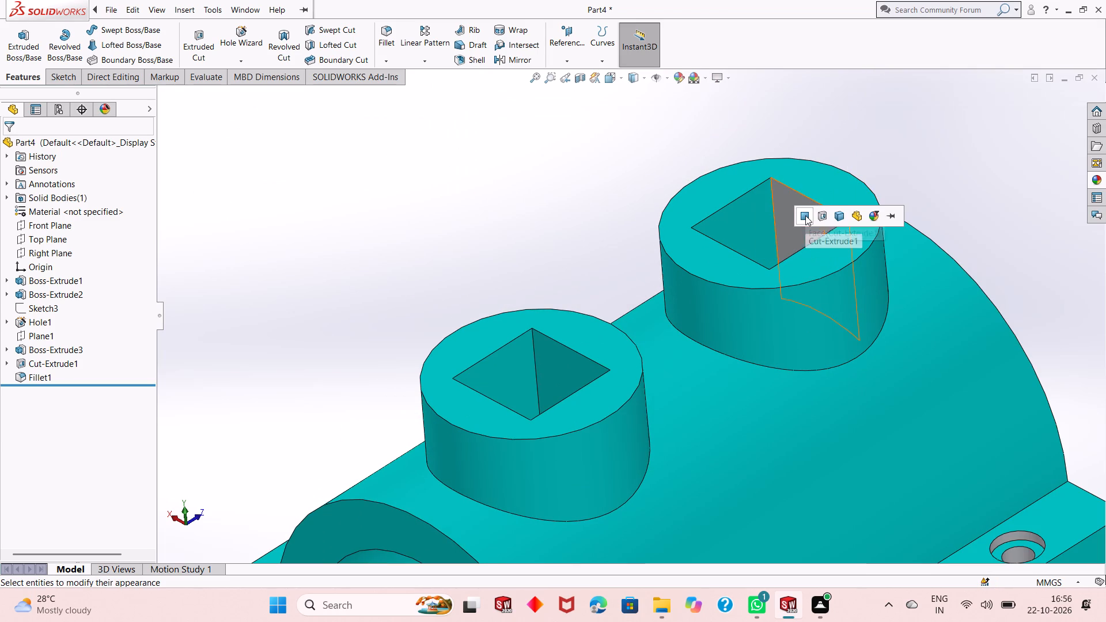
click(824, 216)
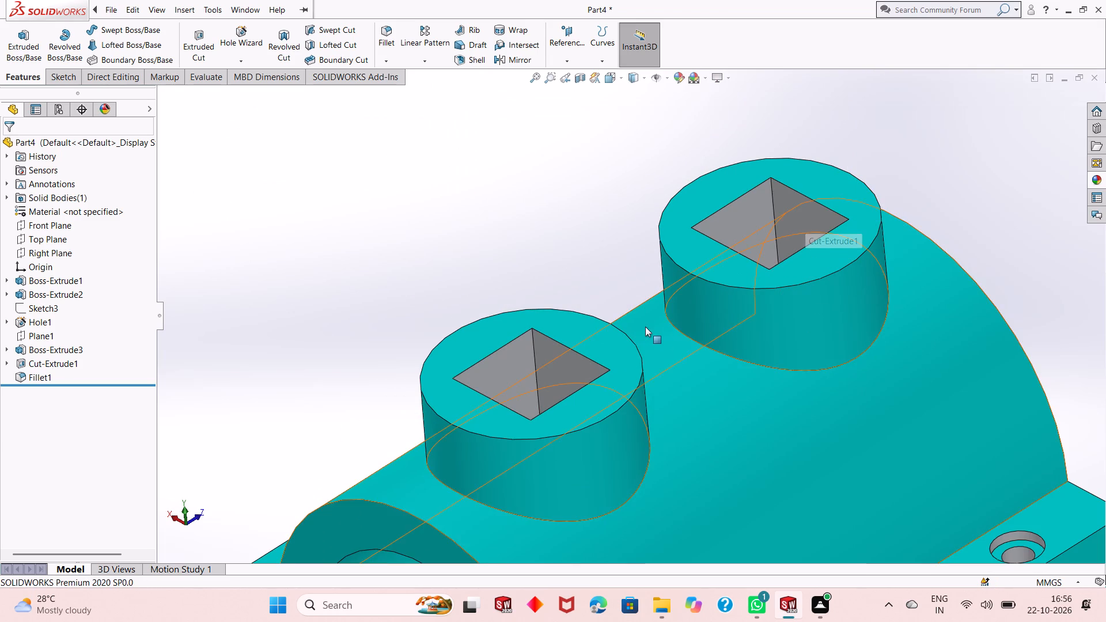
Examine the coloured part from several angles, checking the appearance of the square openings and the holes on both flanges.
middle_drag(656, 356, 688, 380)
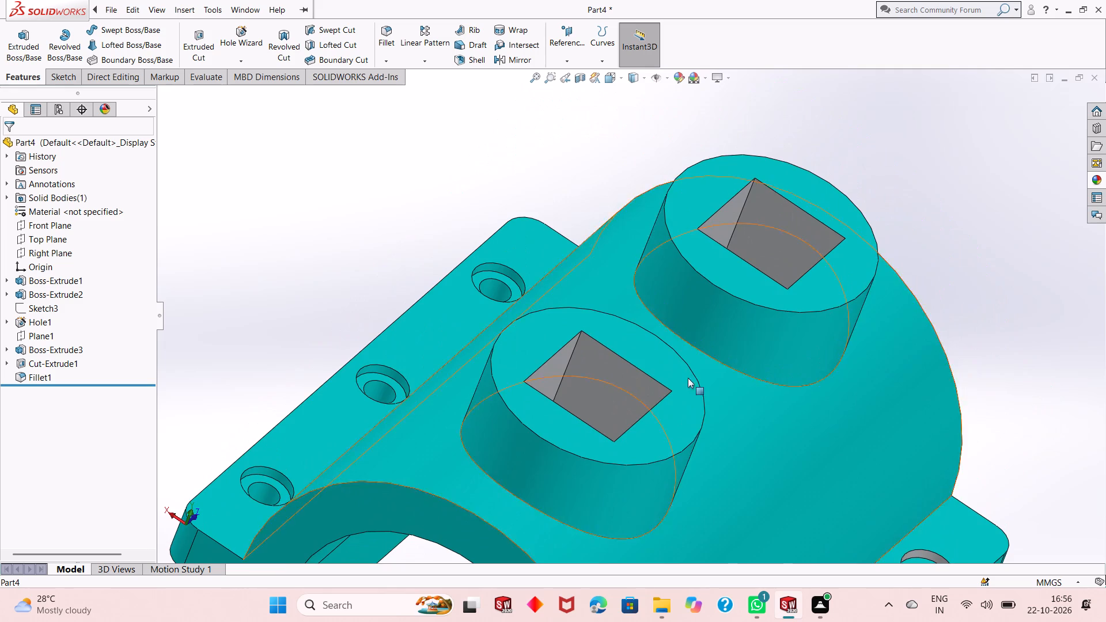
scroll(655, 414, up, 4)
middle_drag(525, 447, 798, 408)
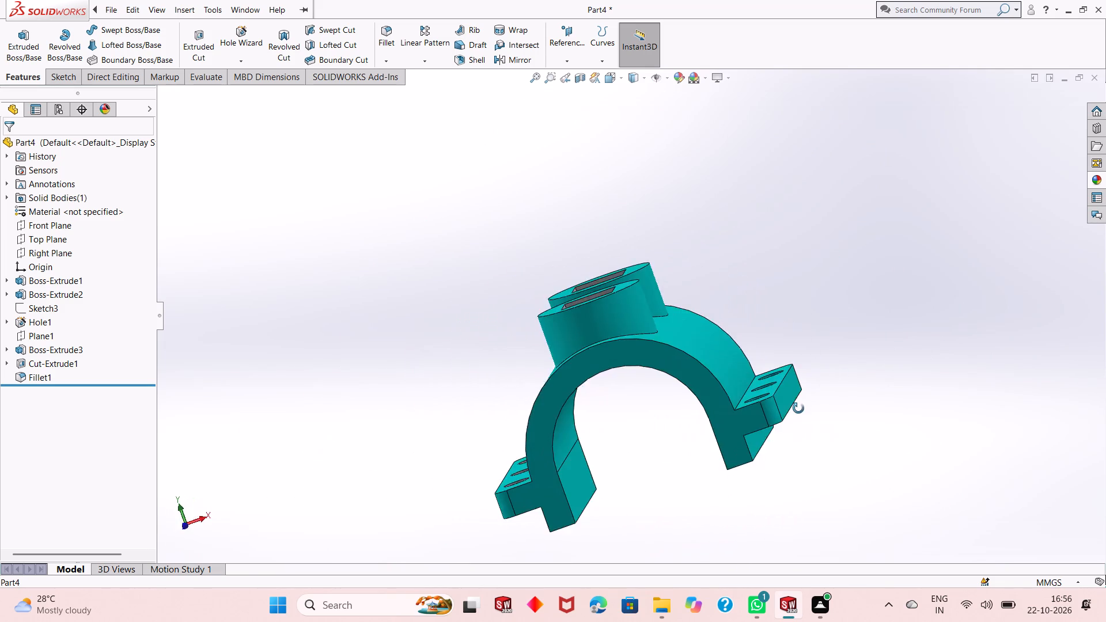
middle_drag(798, 408, 792, 439)
middle_drag(775, 431, 760, 424)
middle_click(759, 424)
middle_drag(758, 424, 791, 497)
middle_drag(842, 322, 865, 361)
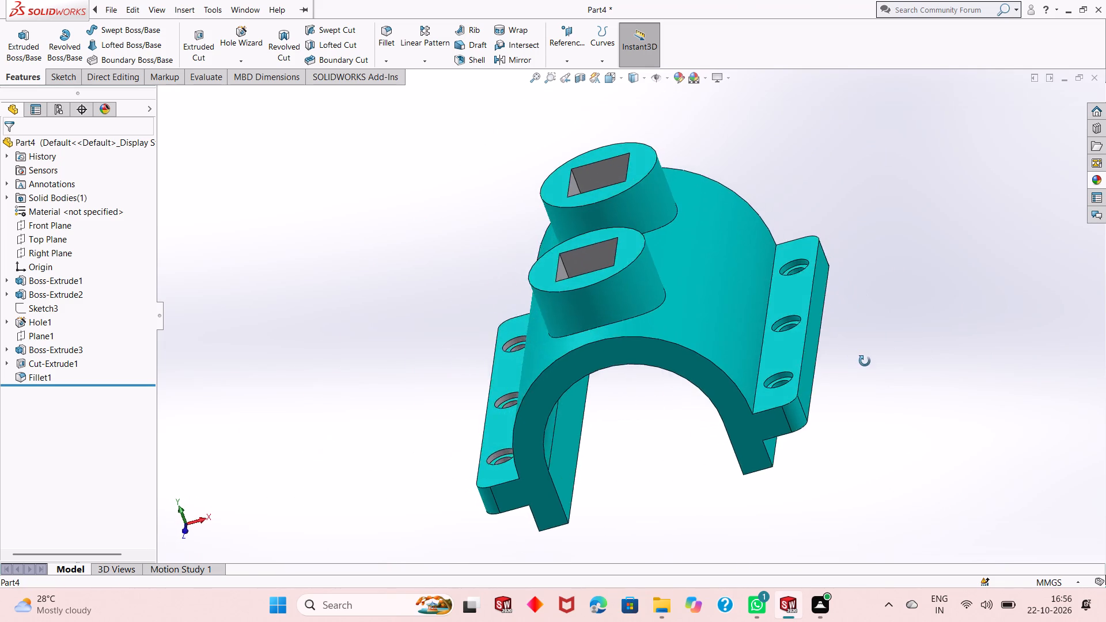
middle_drag(865, 361, 866, 352)
middle_drag(885, 310, 950, 270)
middle_drag(882, 270, 861, 270)
middle_drag(853, 270, 838, 266)
middle_drag(764, 246, 688, 381)
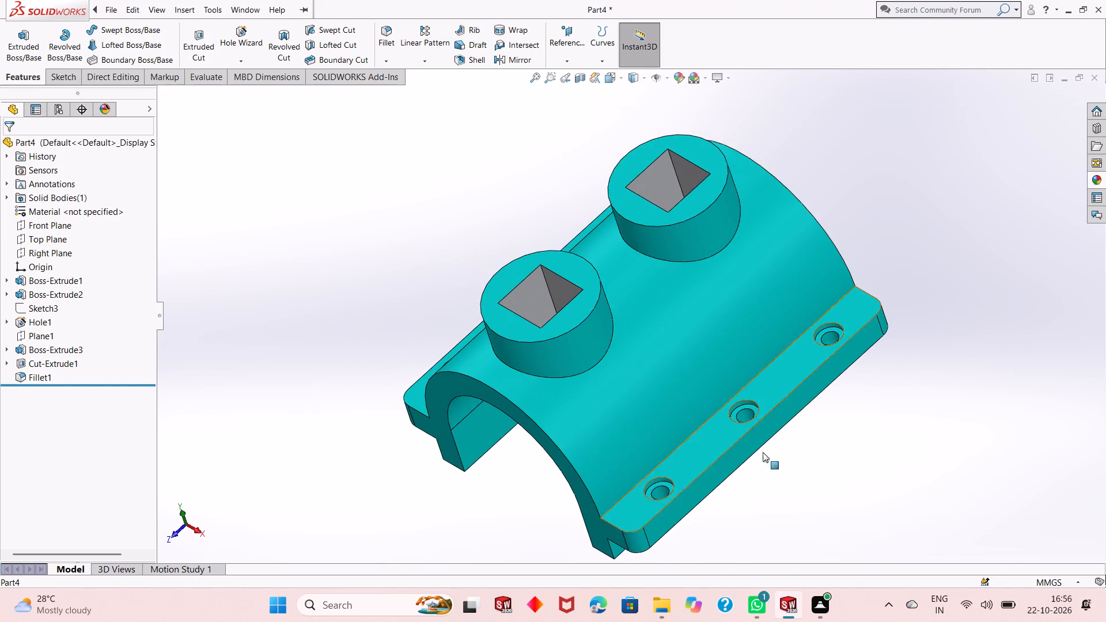
Apply polished aluminum to the bore face and counterbore wall face of the far hole on the other, still all-cyan flange.
scroll(772, 458, down, 4)
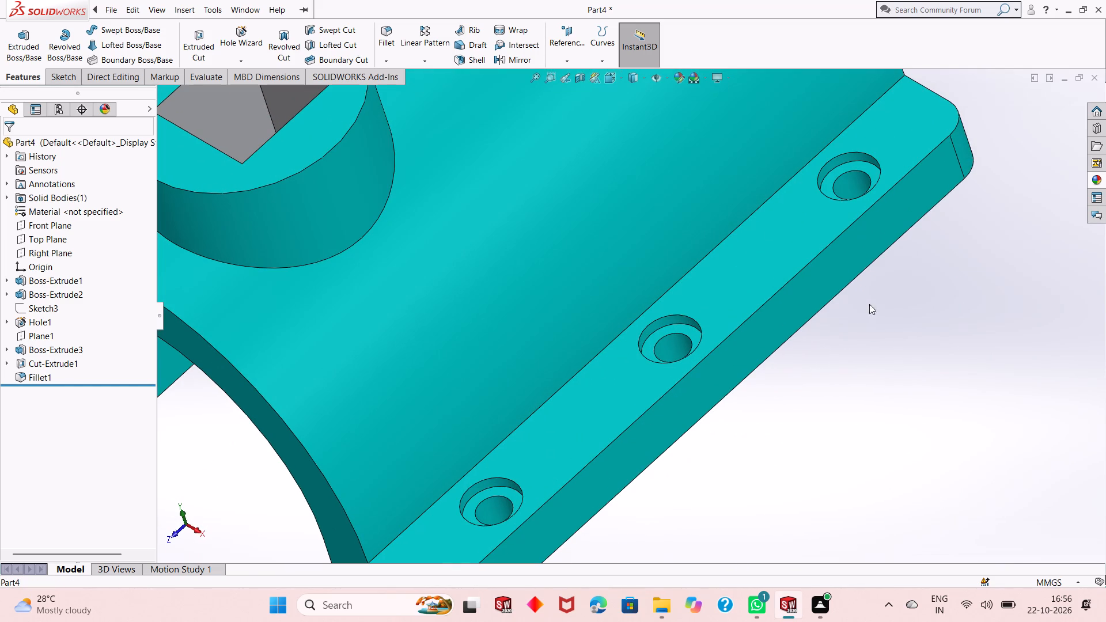
click(1097, 183)
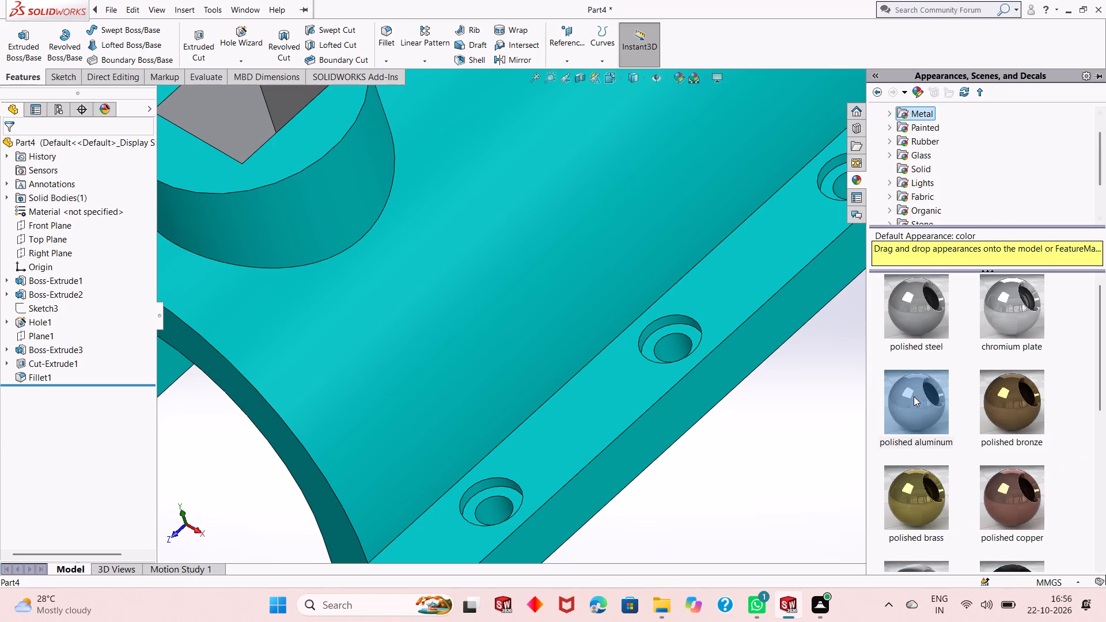
drag(912, 405, 846, 187)
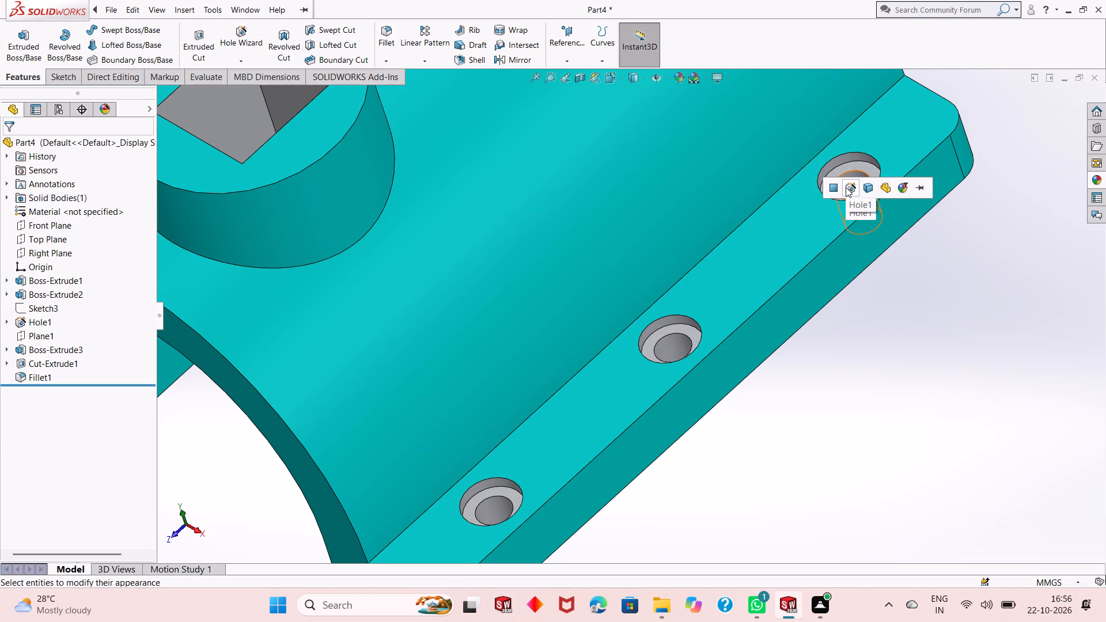
click(831, 187)
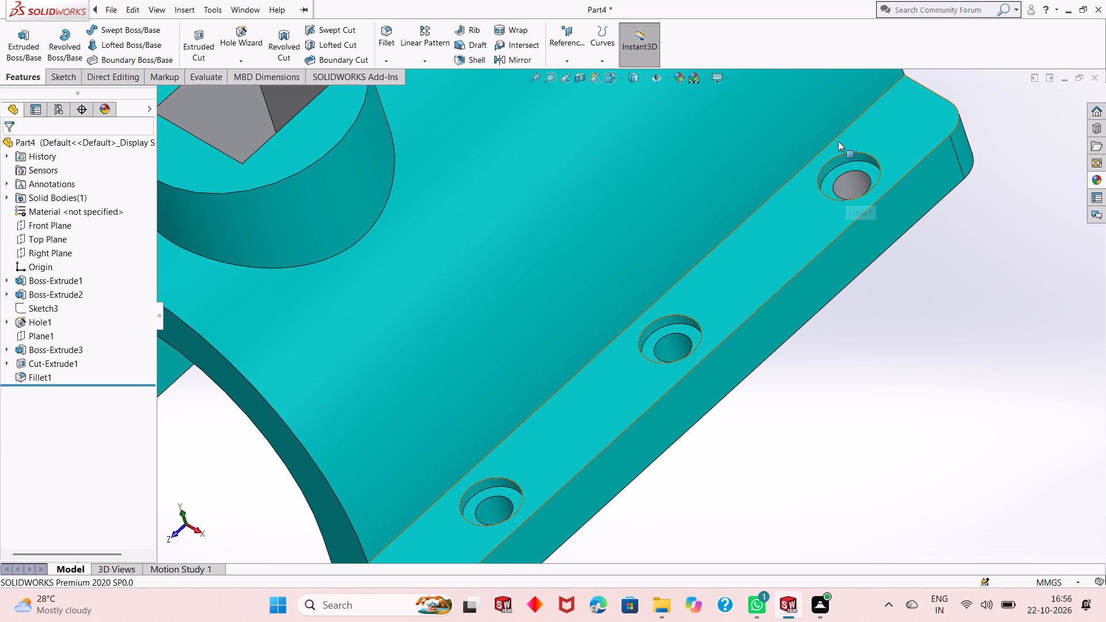
scroll(838, 141, down, 1)
click(1090, 176)
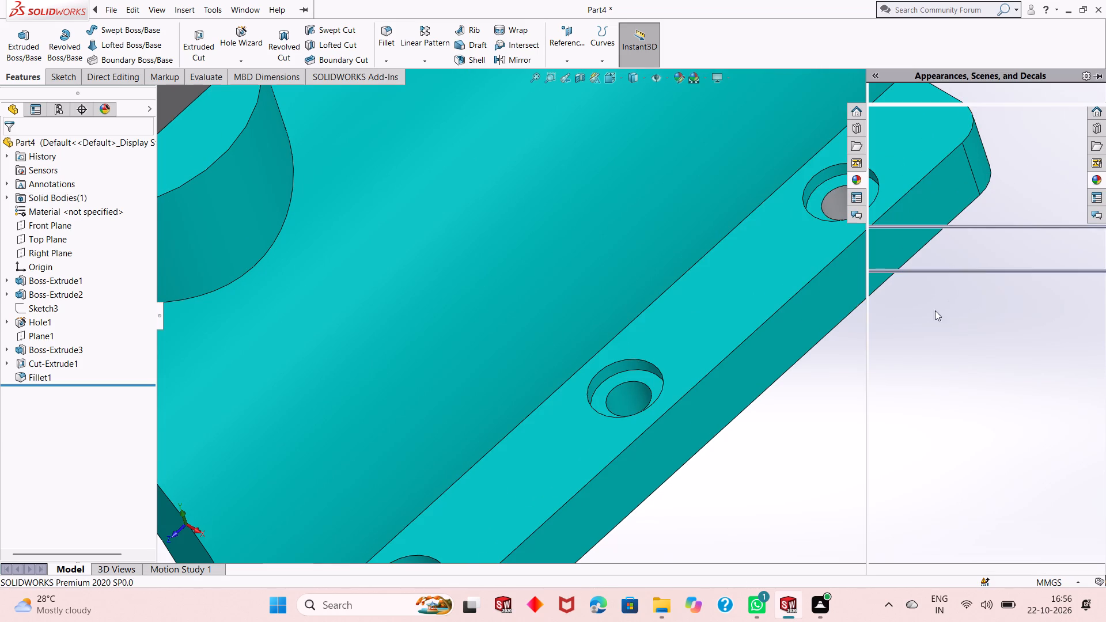
drag(912, 402, 816, 179)
click(816, 179)
Apply polished aluminum to the bore face and counterbore wall face of the middle hole on the same flange.
scroll(767, 255, up, 2)
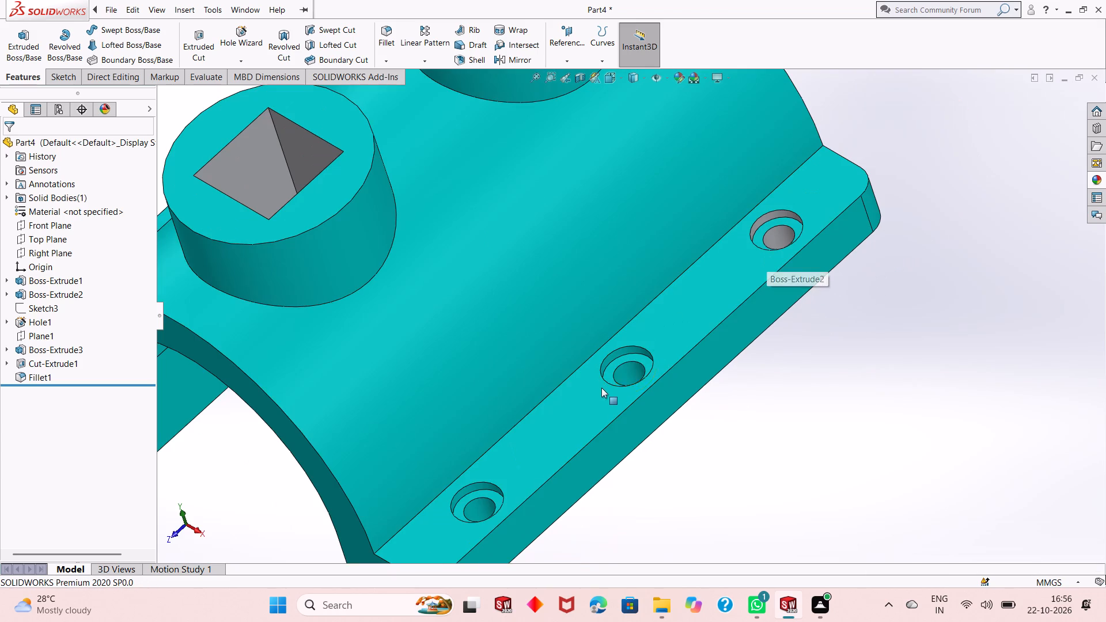
scroll(599, 389, down, 7)
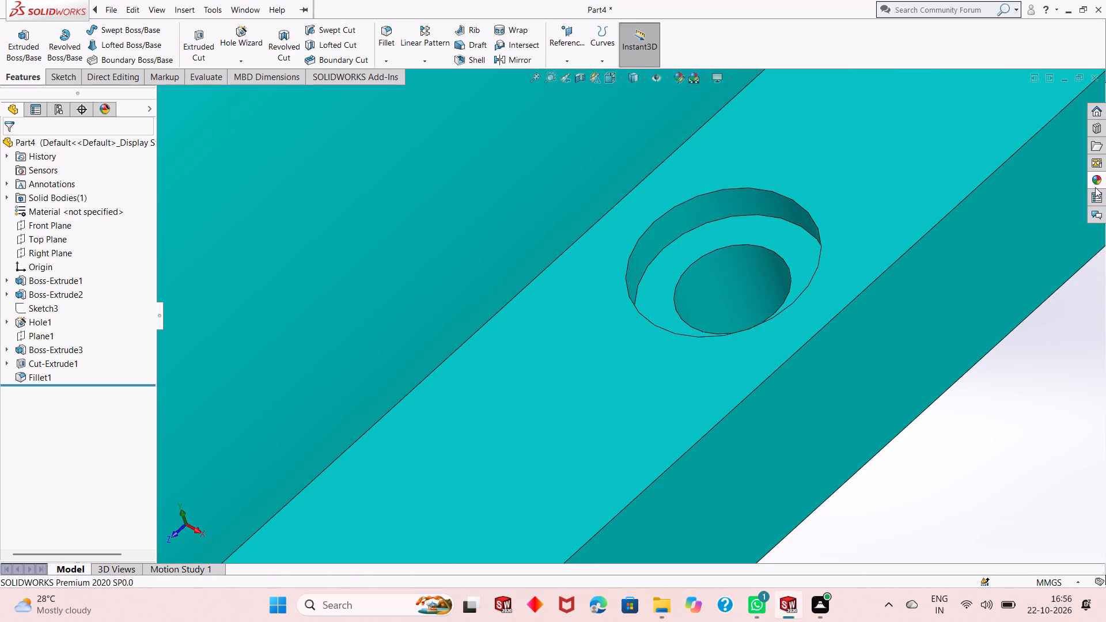
click(1096, 185)
drag(915, 402, 748, 274)
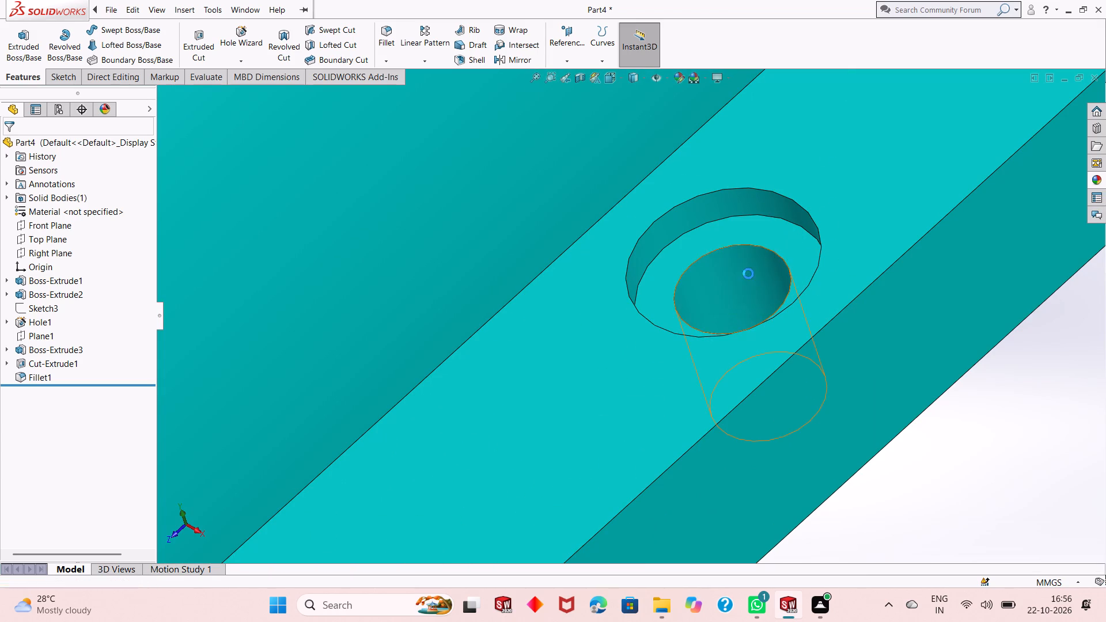
click(748, 274)
click(1089, 184)
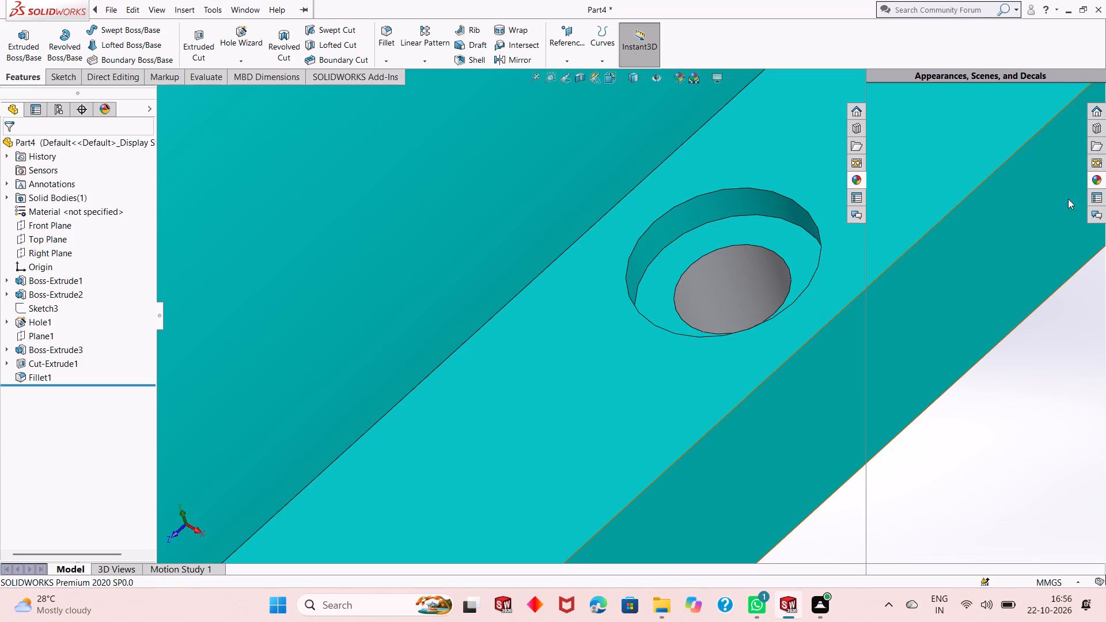
drag(929, 397, 752, 201)
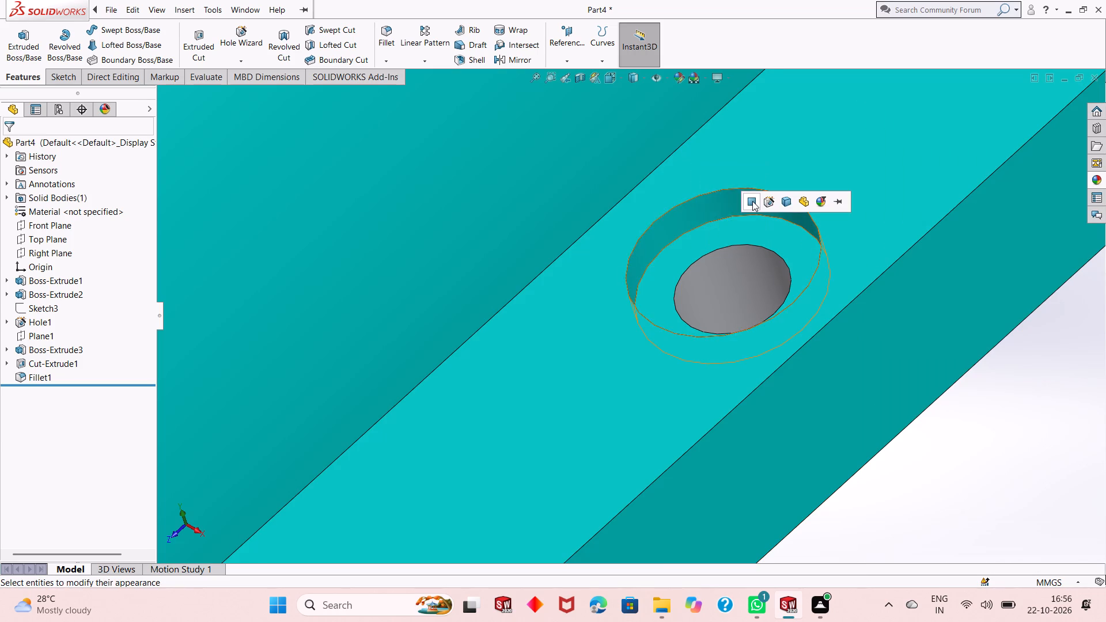
click(752, 201)
Apply polished aluminum to the counterbore wall face and bore face of that flange's hole nearest the open arch end.
scroll(752, 220, up, 9)
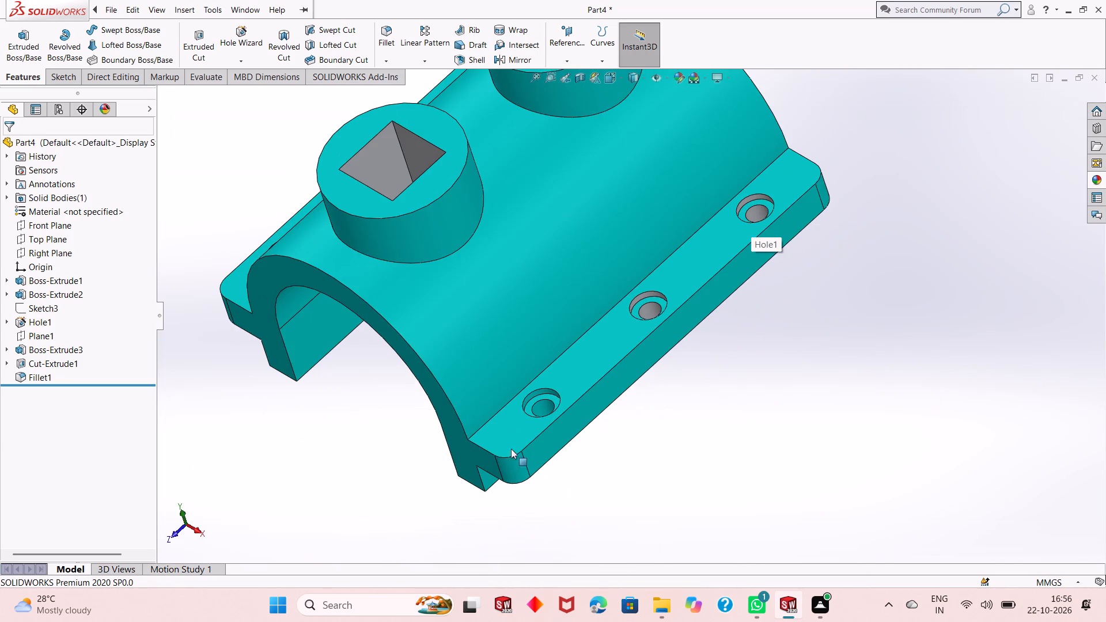
scroll(511, 449, down, 4)
scroll(537, 408, down, 3)
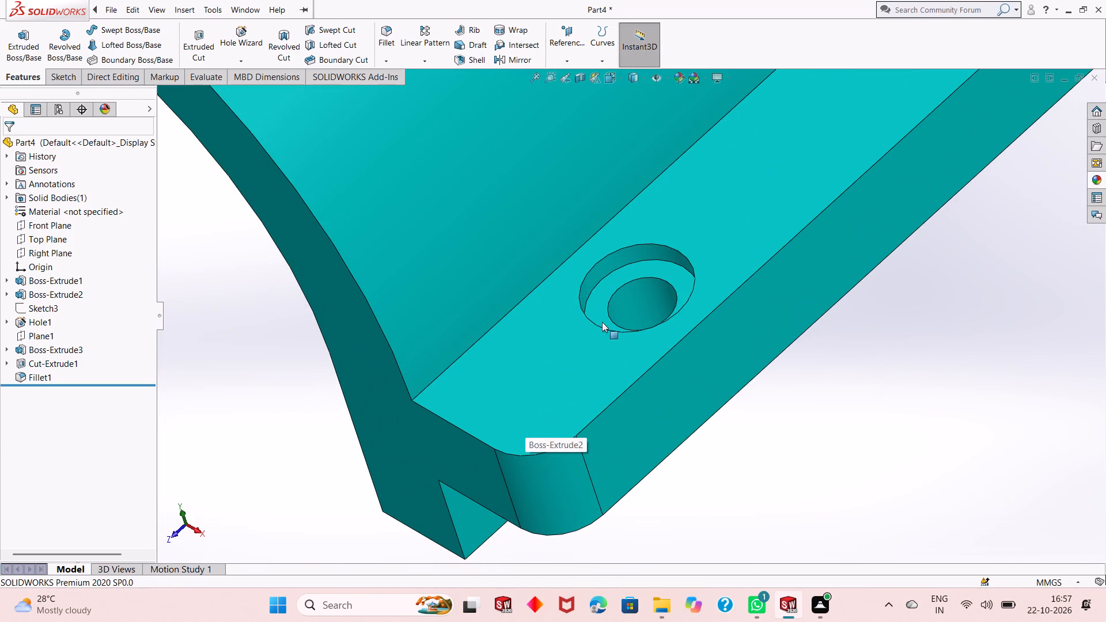
scroll(609, 311, down, 1)
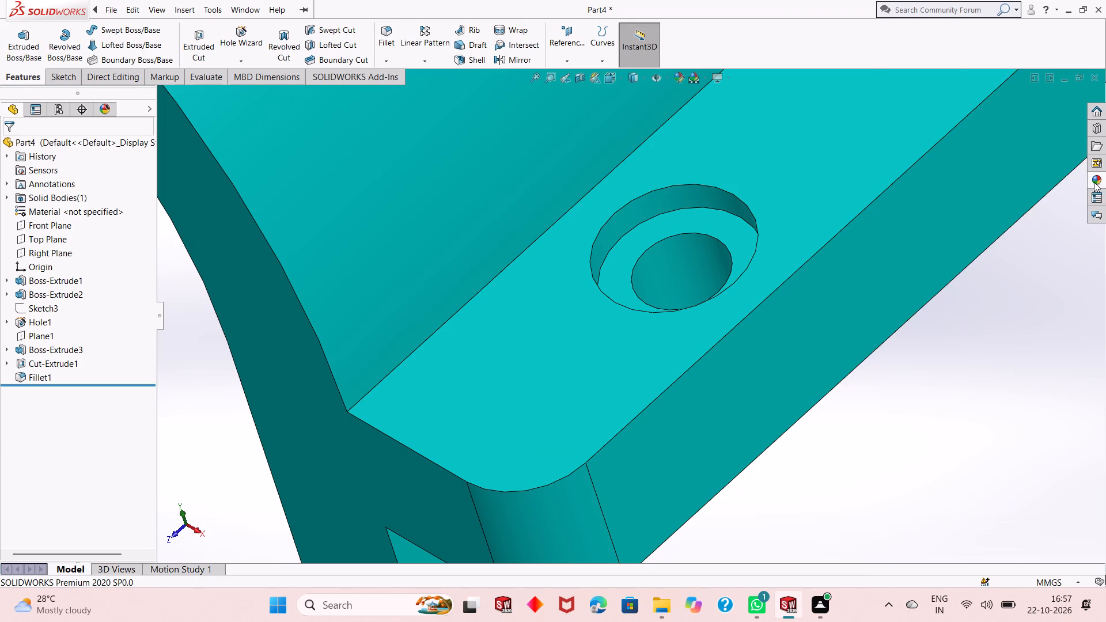
click(1093, 182)
drag(925, 416, 732, 211)
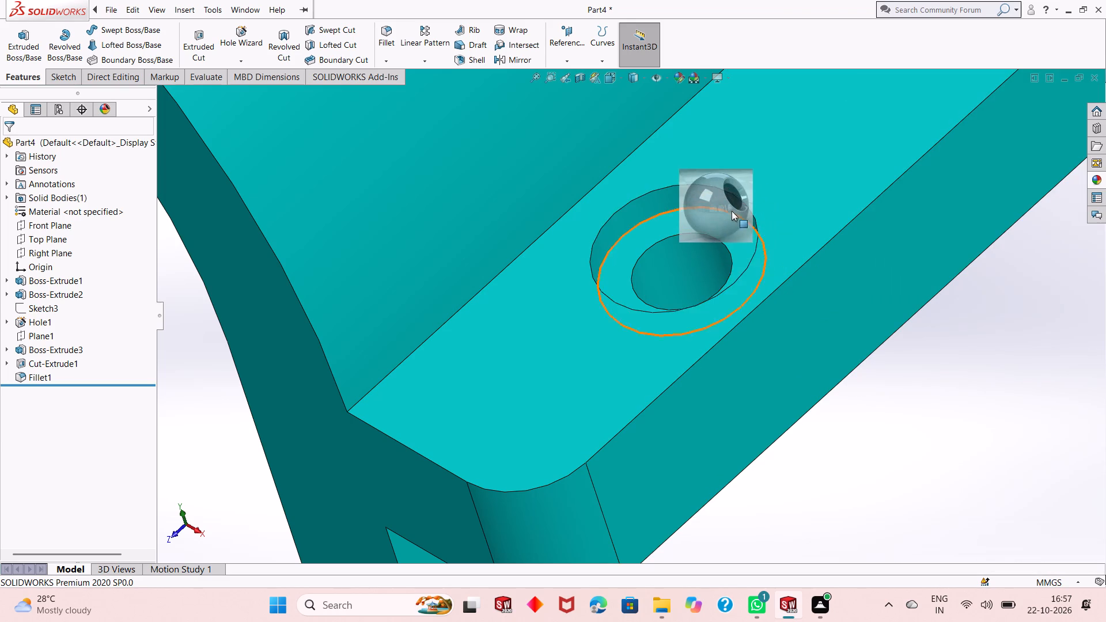
drag(732, 211, 724, 202)
click(724, 202)
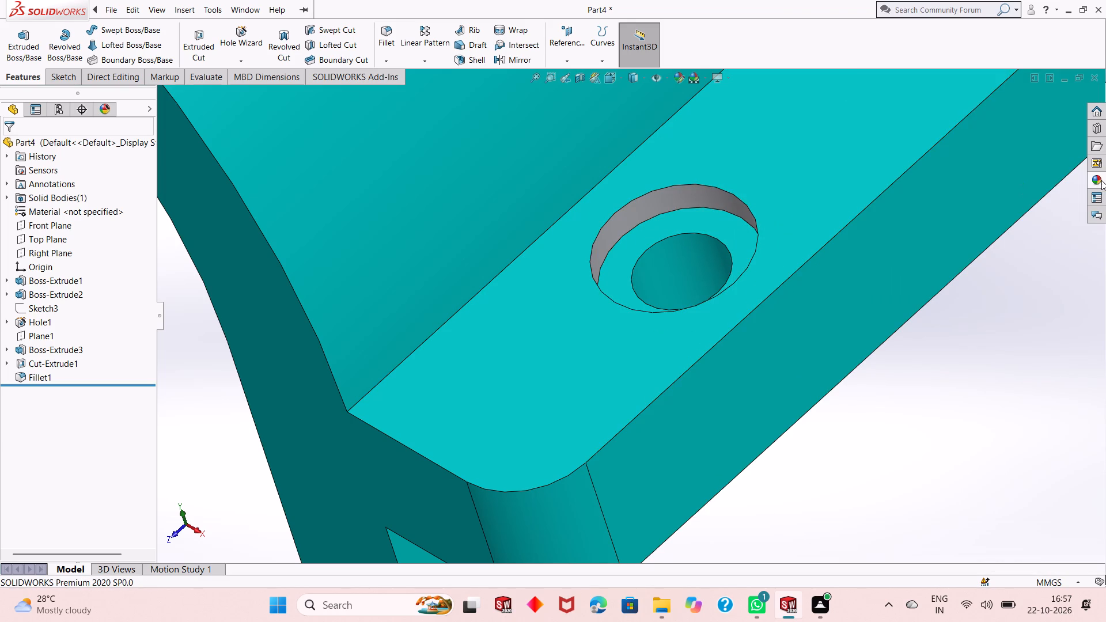
click(1103, 180)
drag(912, 427, 692, 285)
click(692, 285)
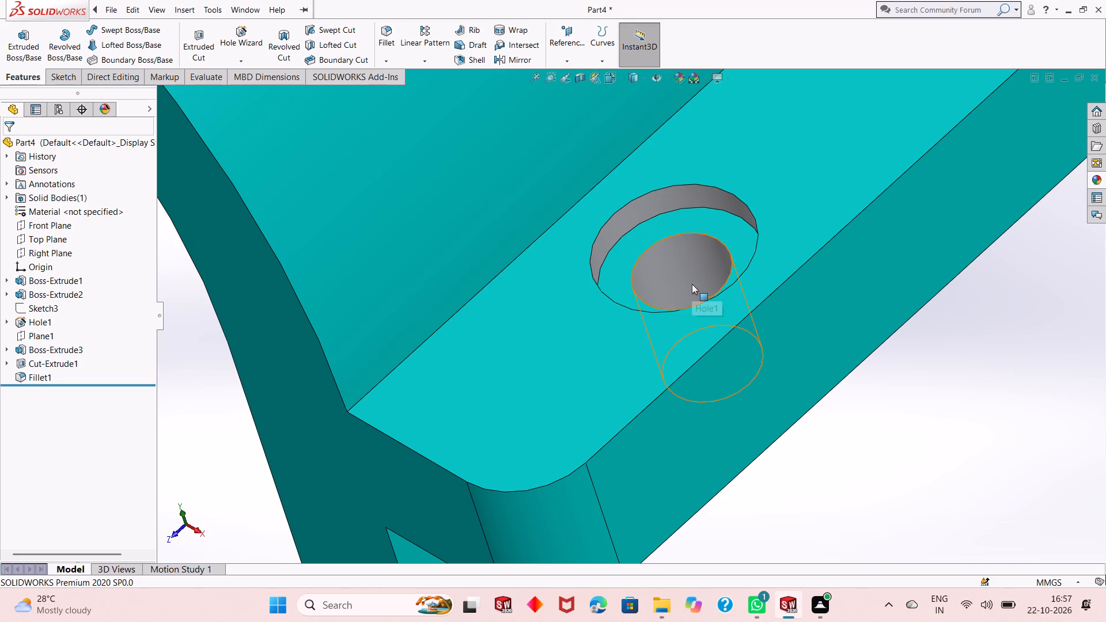
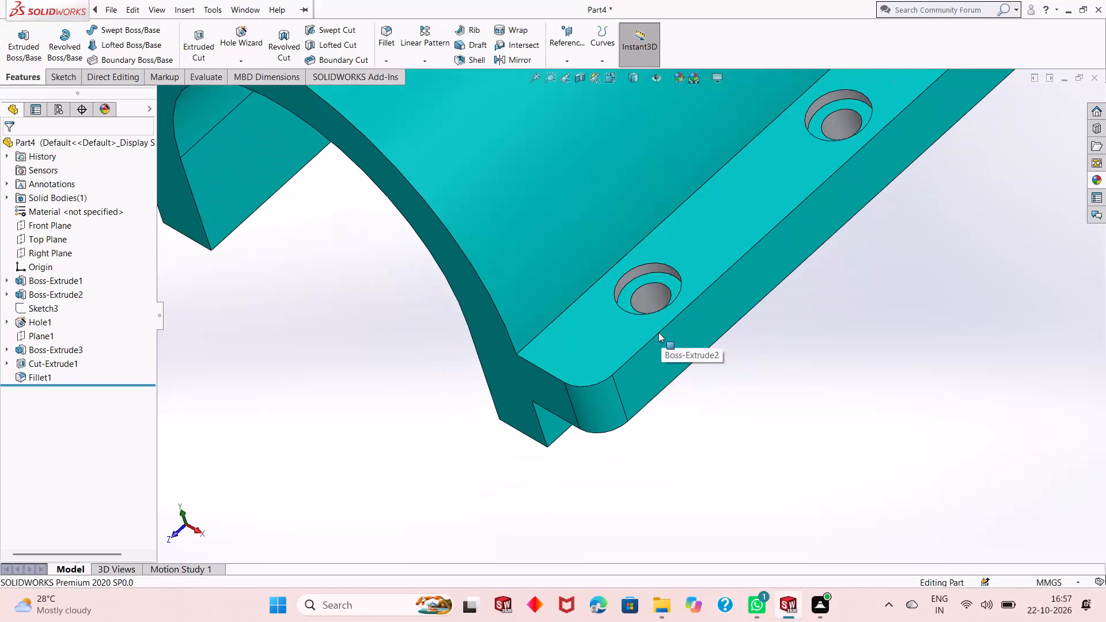
Examine the whole coloured part from above, the front and the underside, checking the finish of the arch, bosses and flanges.
scroll(652, 327, up, 2)
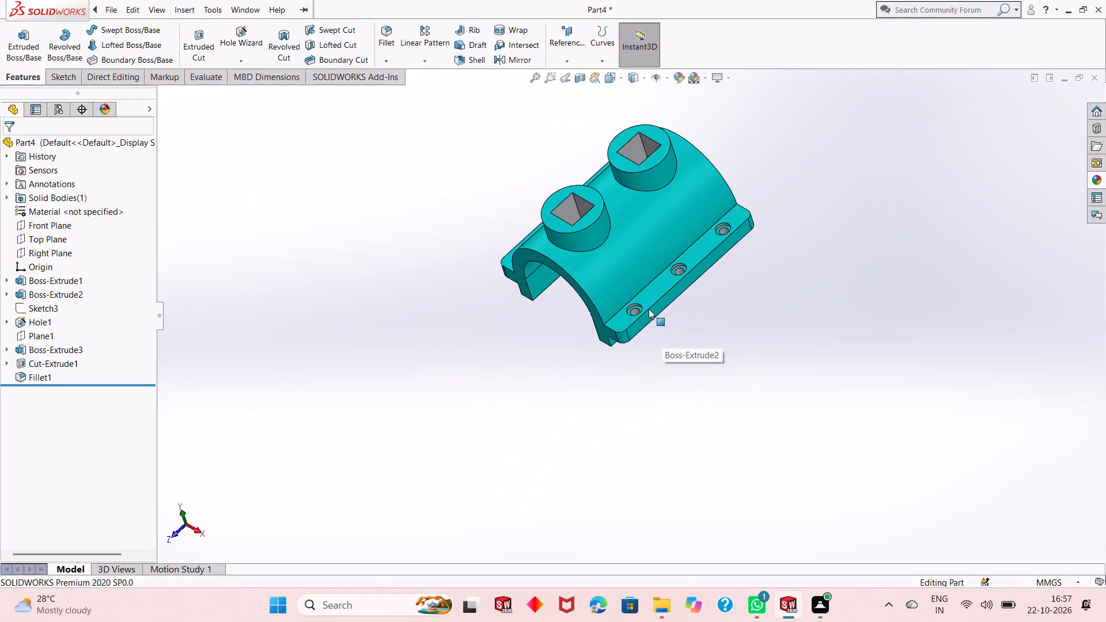
scroll(658, 135, down, 1)
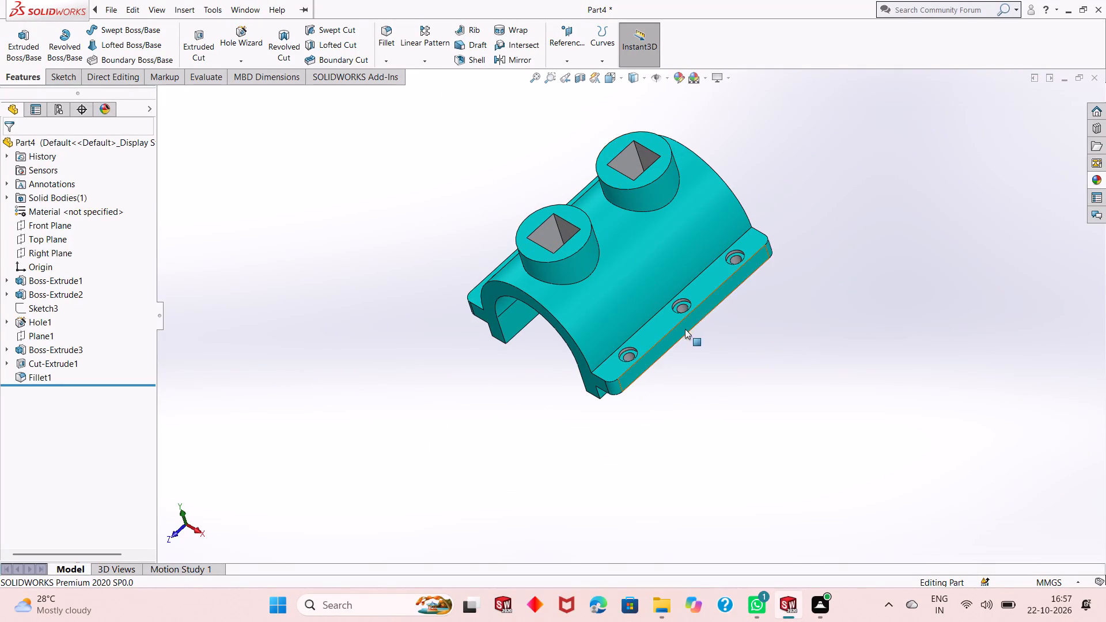
middle_drag(710, 334, 766, 246)
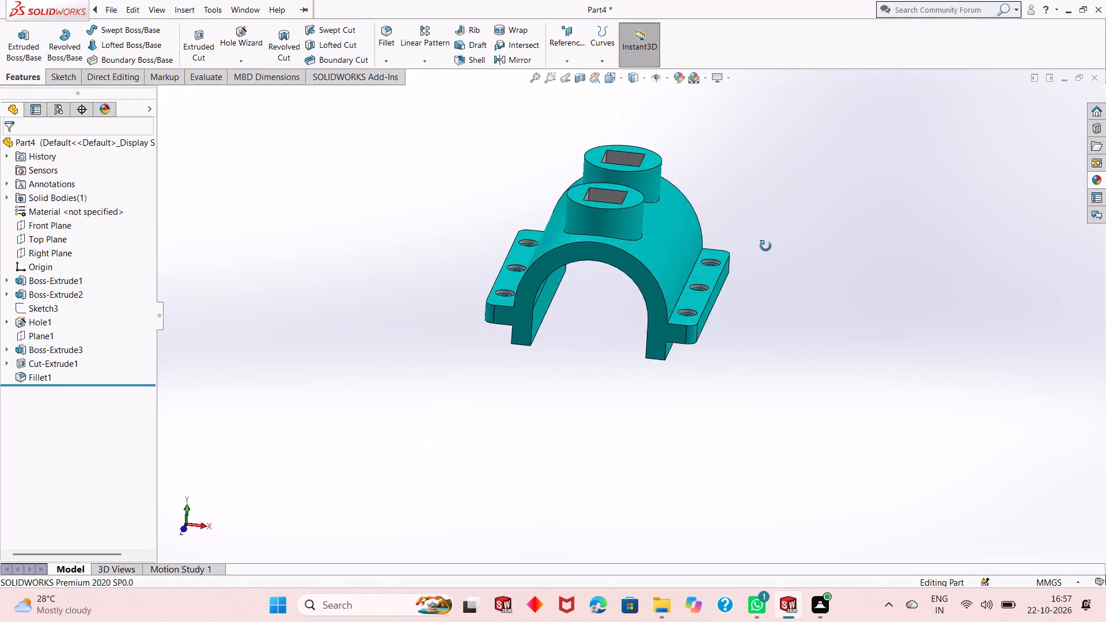
middle_drag(766, 246, 727, 257)
scroll(651, 248, down, 1)
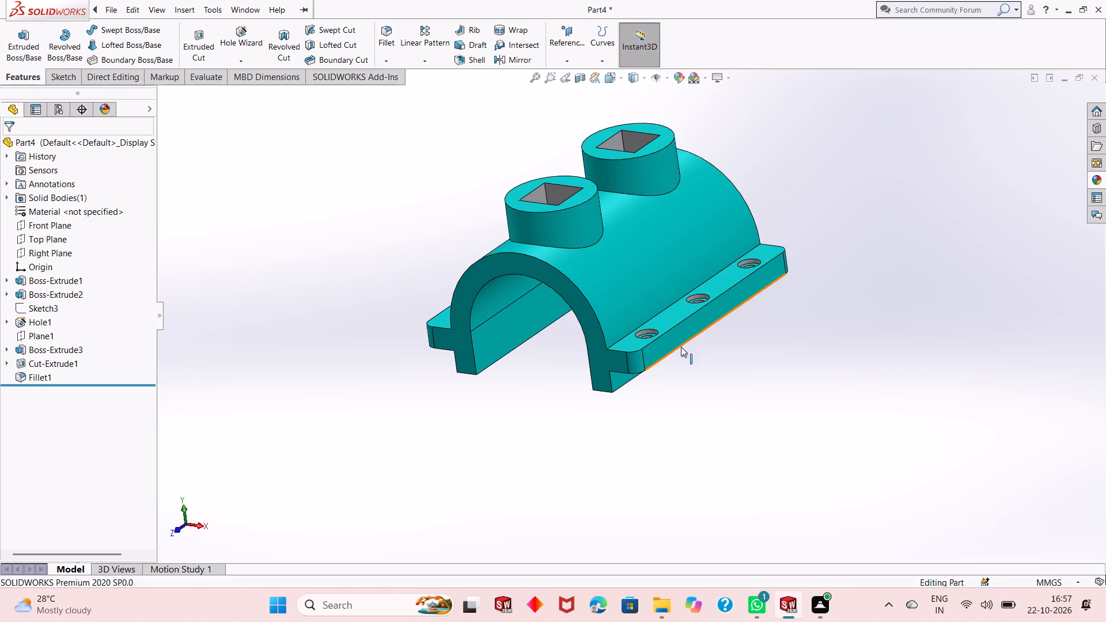
middle_drag(681, 347, 749, 227)
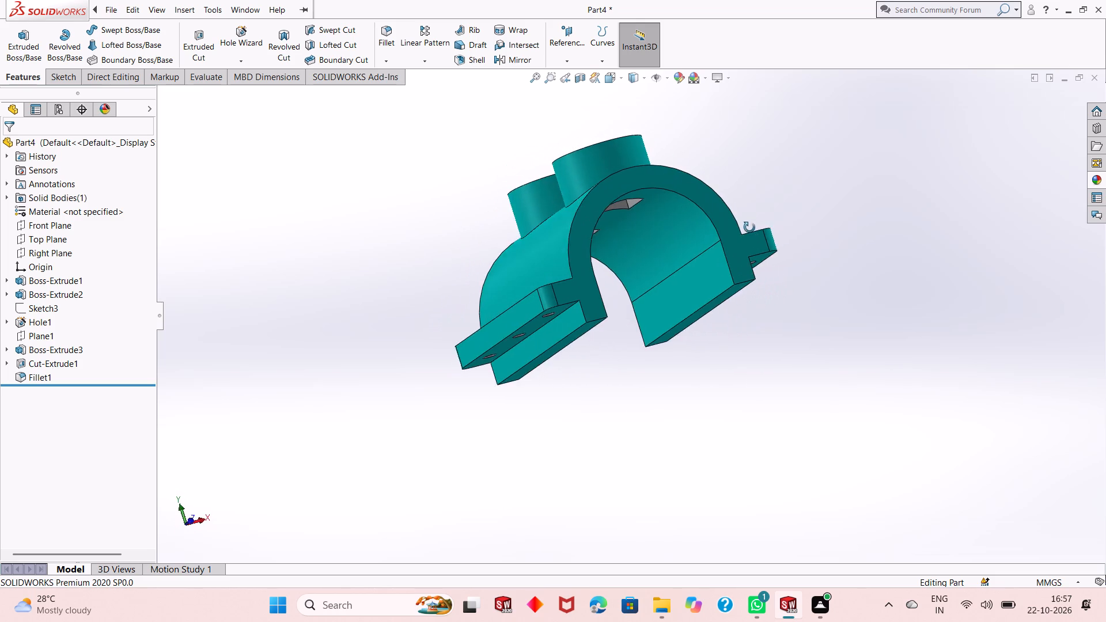
middle_drag(749, 227, 677, 339)
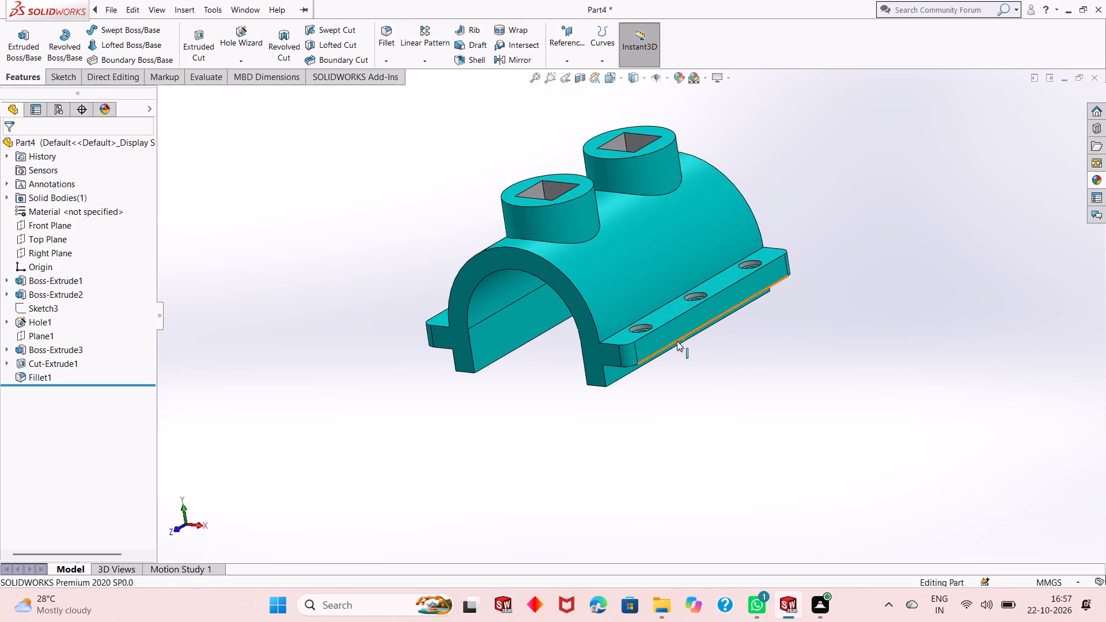
middle_drag(675, 293, 676, 318)
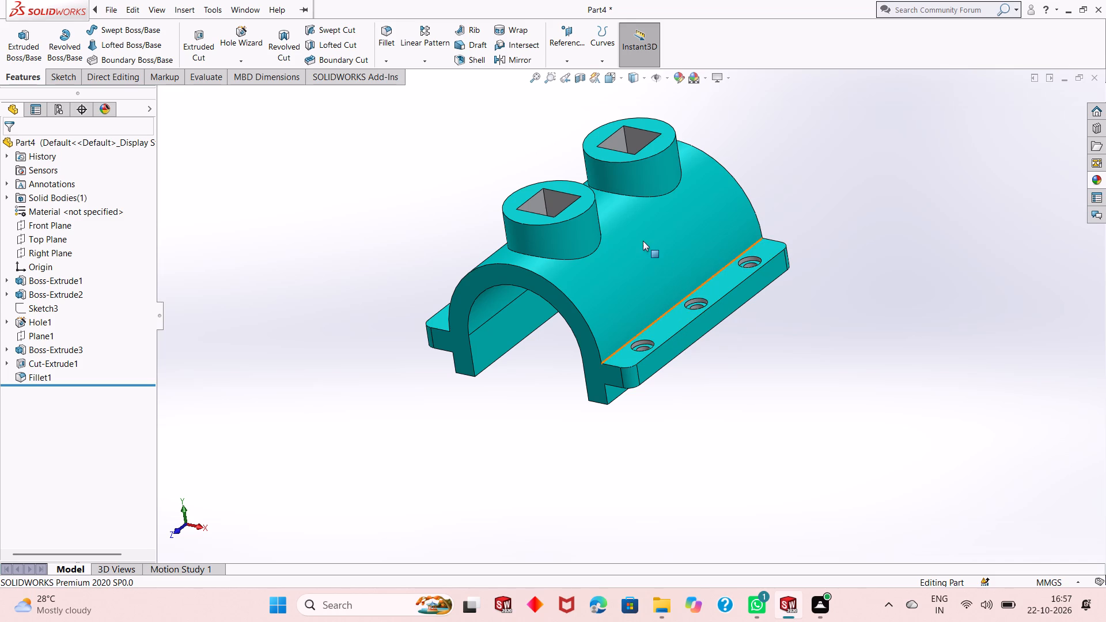
scroll(623, 205, down, 2)
scroll(683, 274, up, 2)
middle_drag(649, 271, 661, 290)
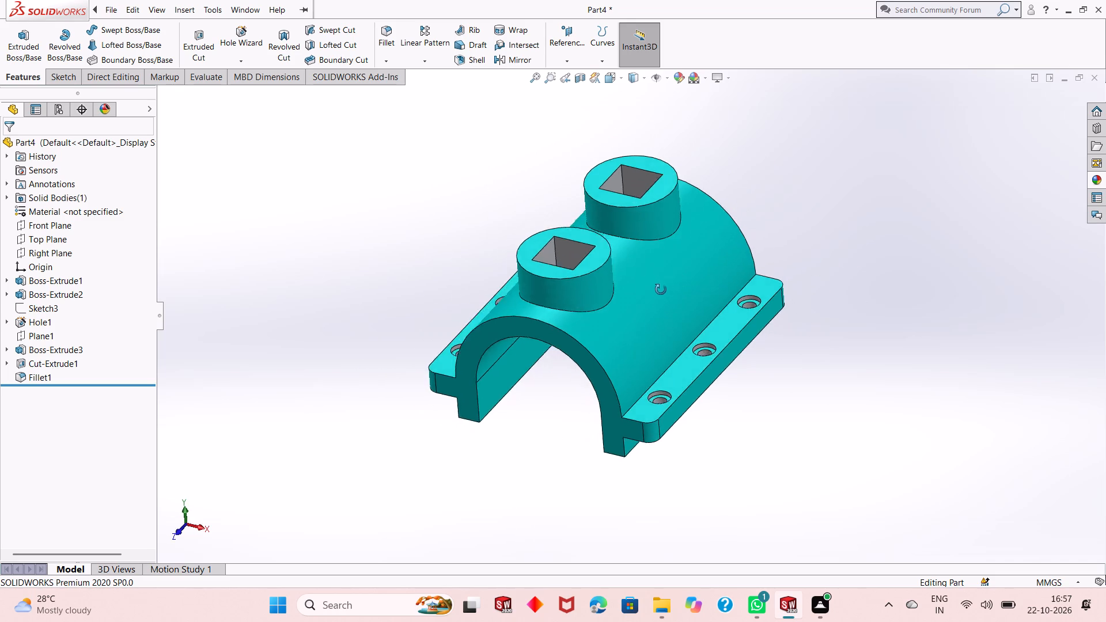
middle_drag(661, 290, 660, 286)
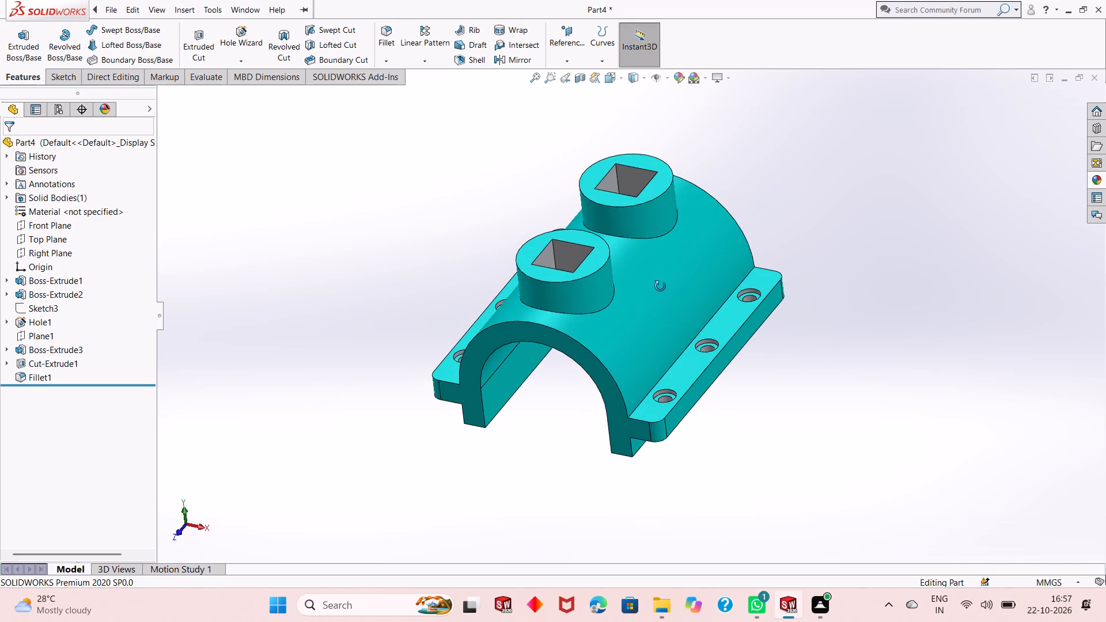
middle_drag(660, 286, 660, 285)
middle_click(660, 285)
click(800, 382)
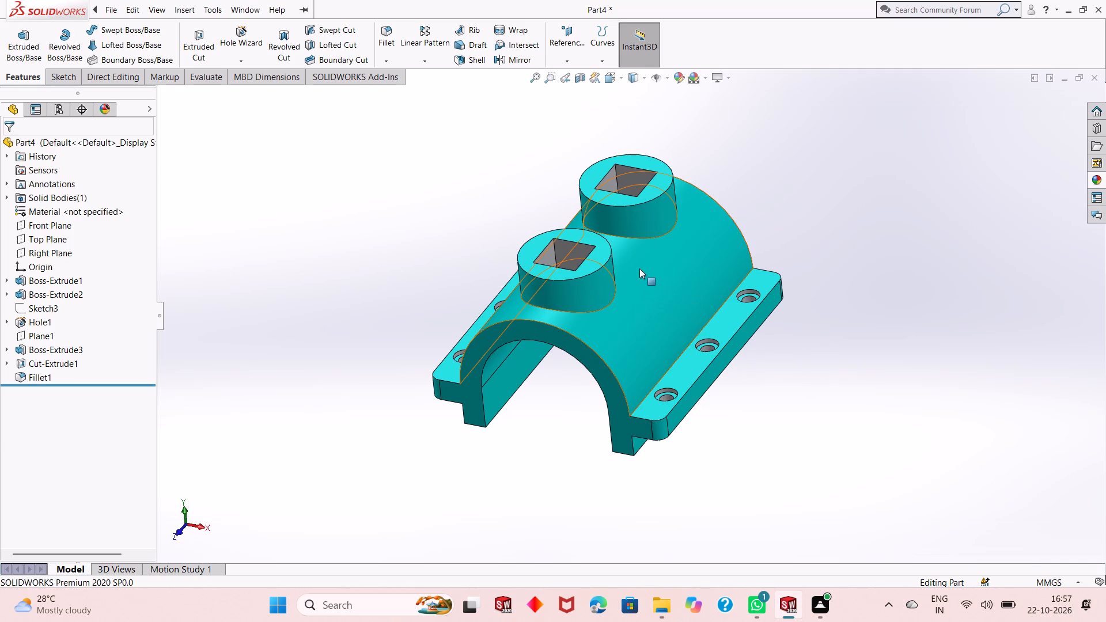
scroll(632, 271, down, 2)
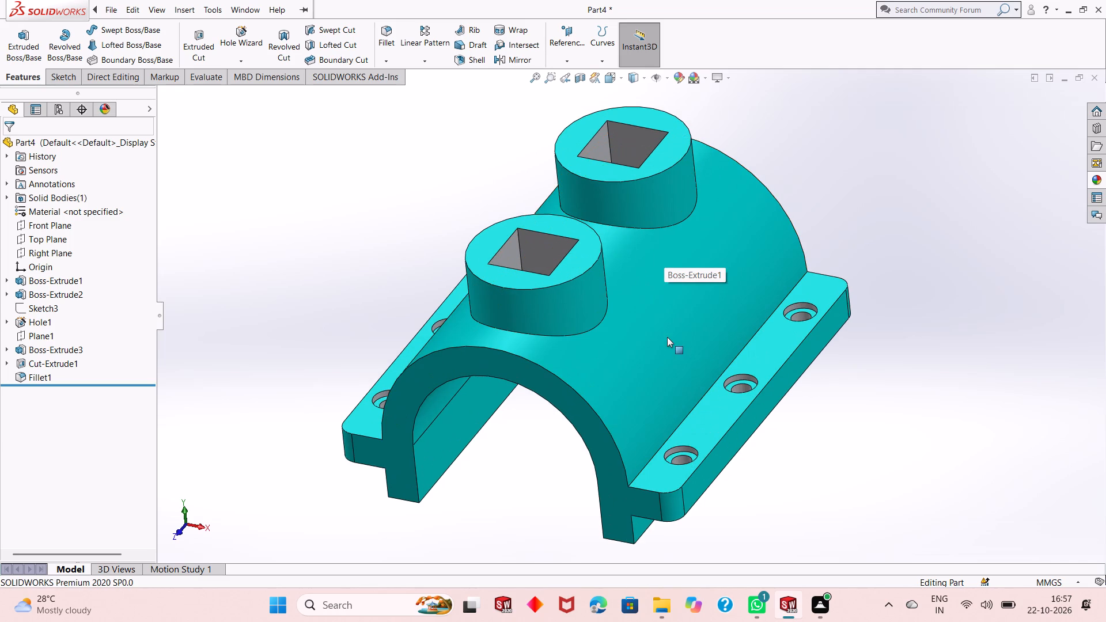
scroll(667, 337, up, 1)
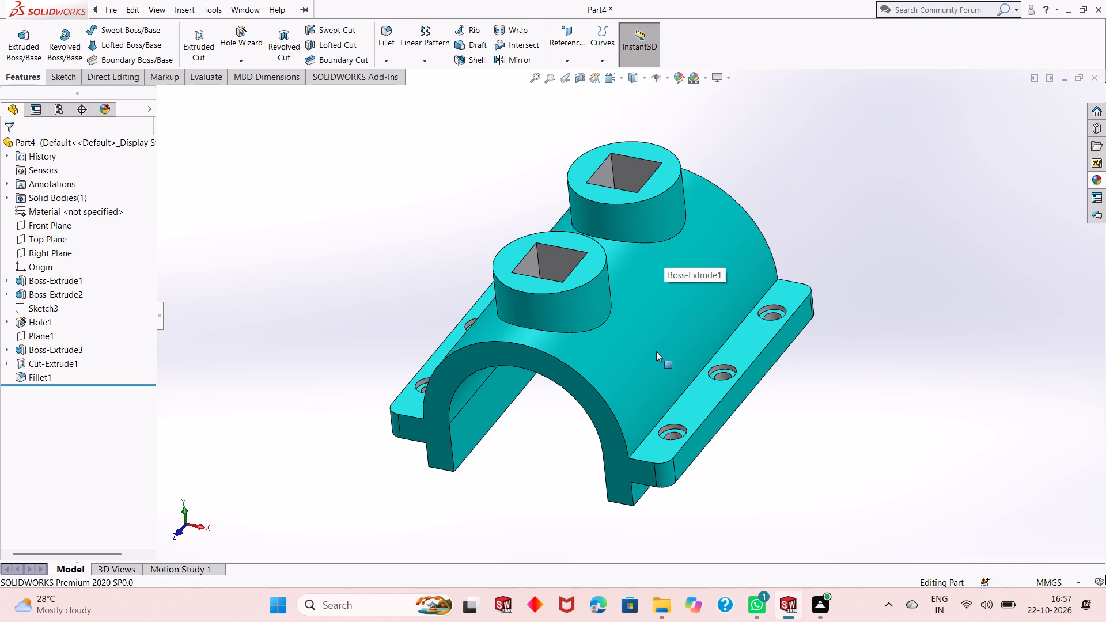
key(Escape)
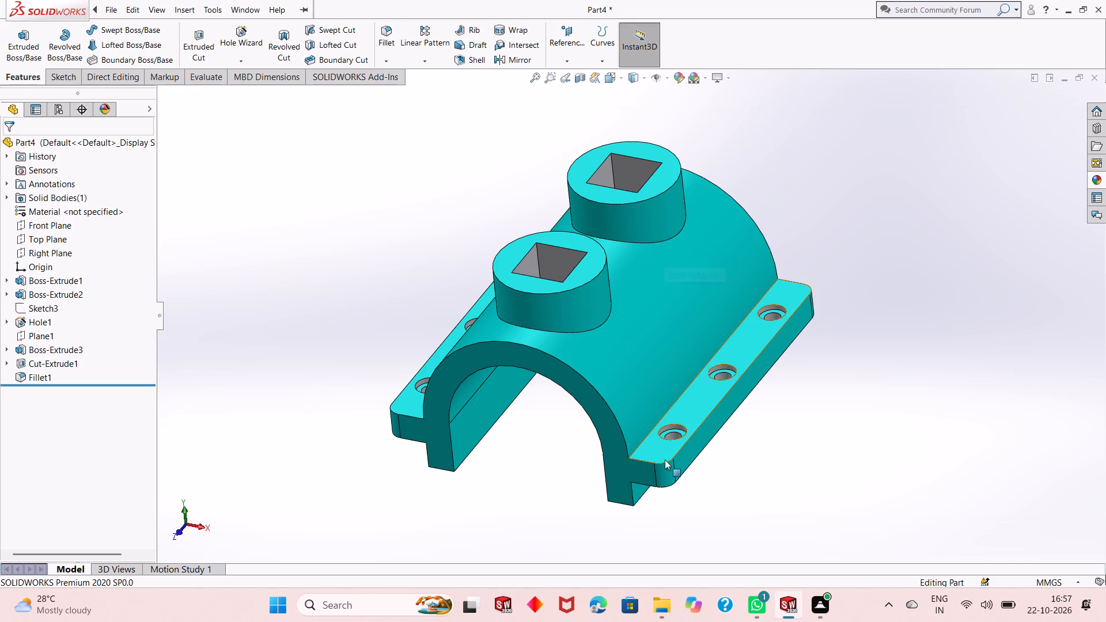
Inspect the polished counterbored holes on both flanges and the square boss openings up close.
middle_drag(665, 461, 665, 446)
scroll(669, 429, down, 8)
scroll(653, 387, up, 1)
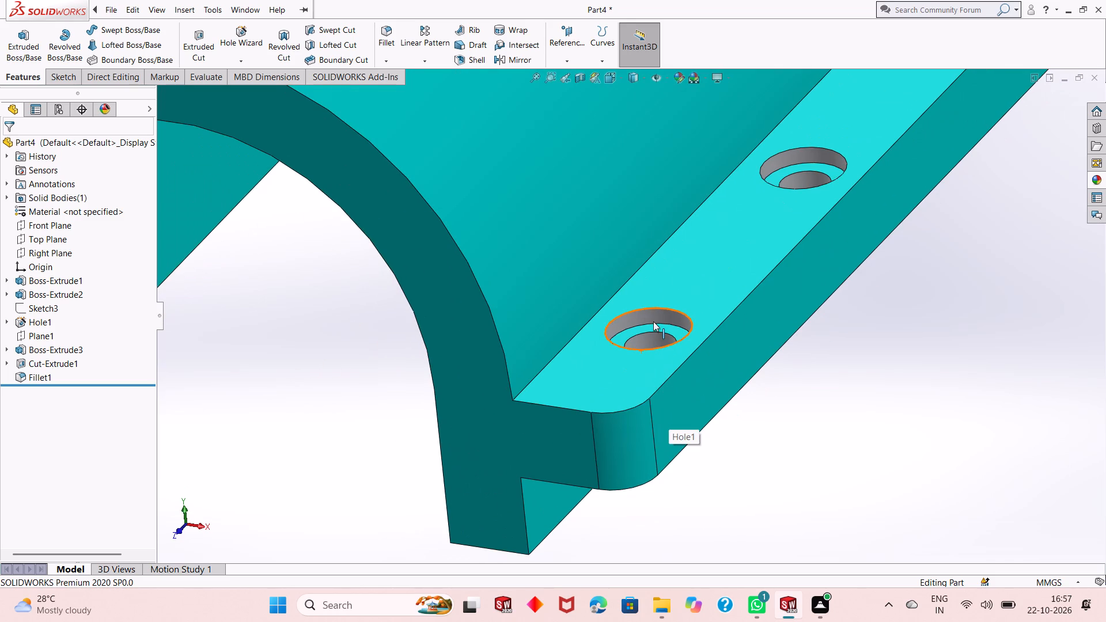
middle_drag(654, 321, 655, 349)
scroll(655, 349, up, 2)
scroll(645, 301, down, 2)
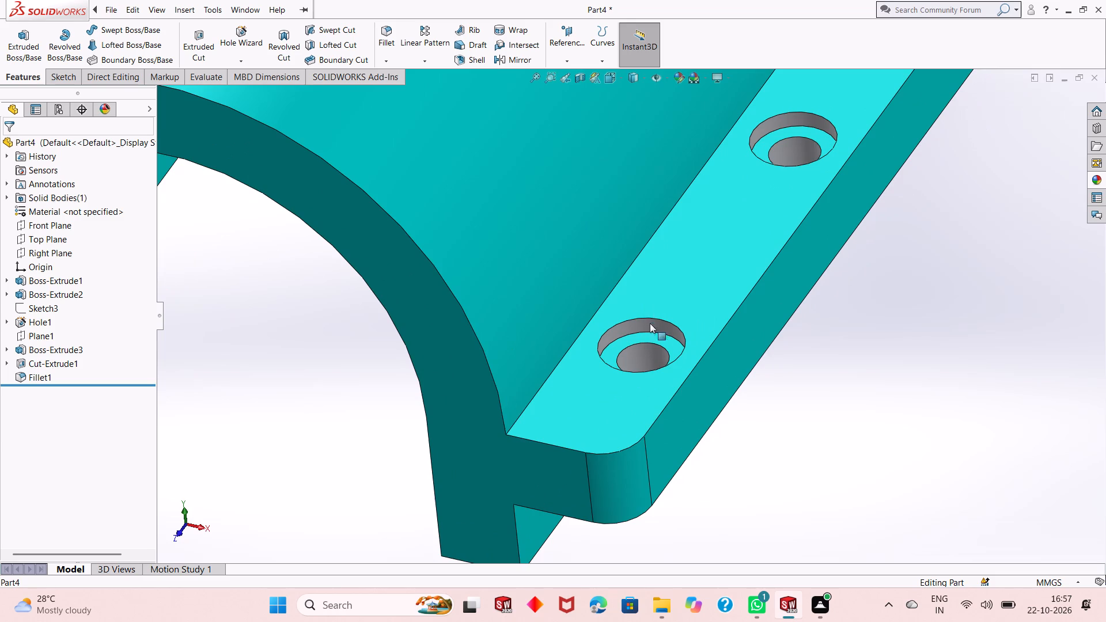
scroll(657, 351, up, 5)
scroll(673, 207, up, 2)
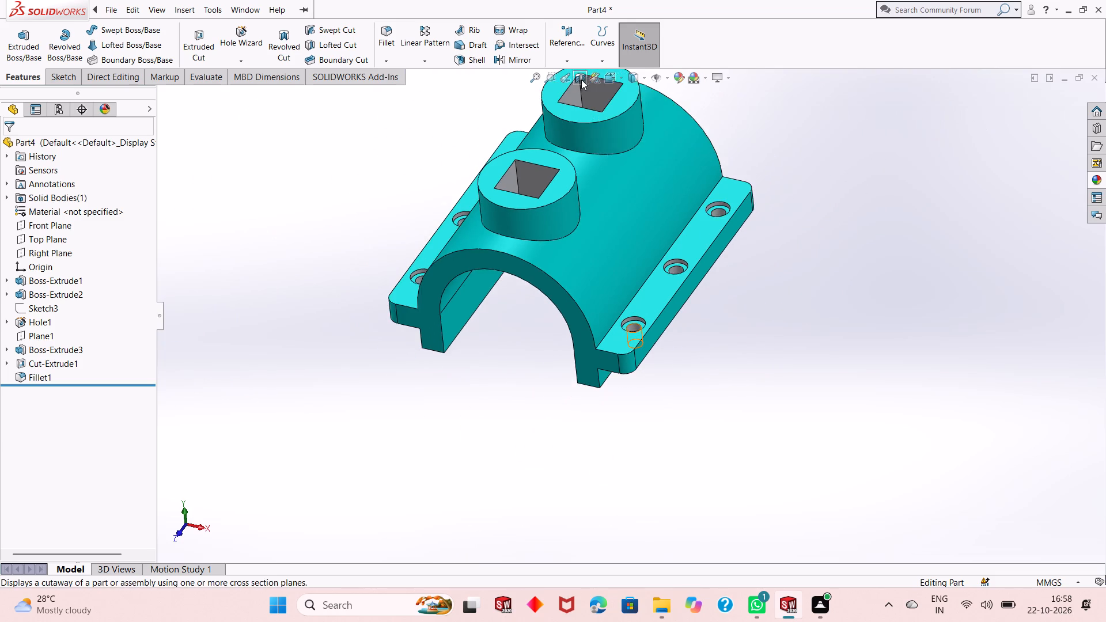
scroll(578, 80, up, 2)
scroll(572, 127, down, 2)
scroll(592, 248, down, 1)
scroll(487, 347, down, 2)
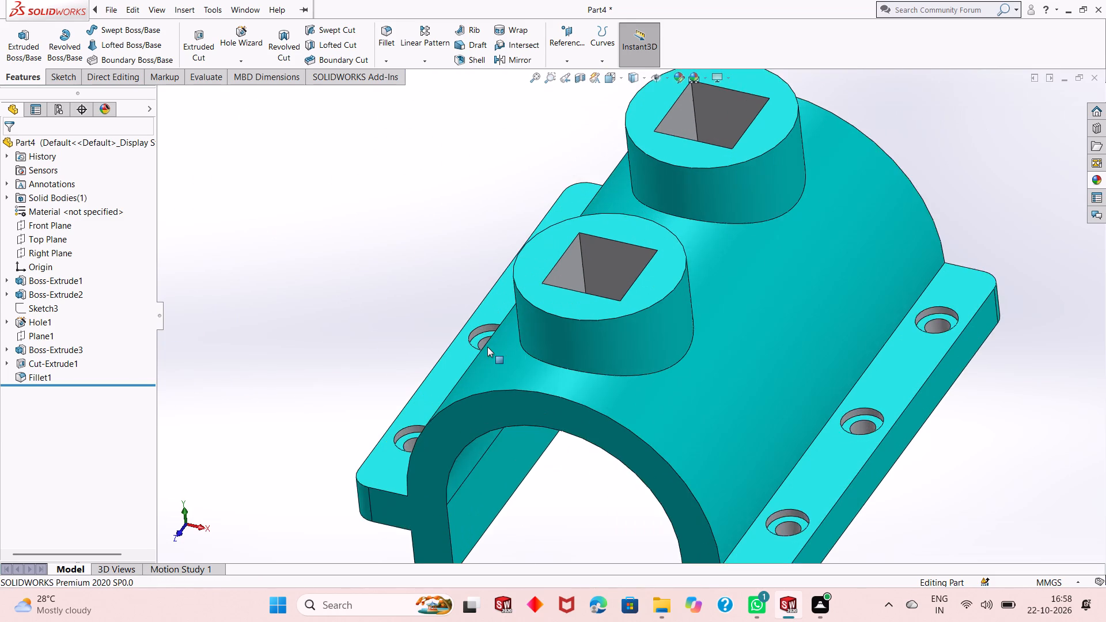
scroll(487, 347, down, 3)
scroll(553, 346, up, 4)
scroll(744, 363, up, 1)
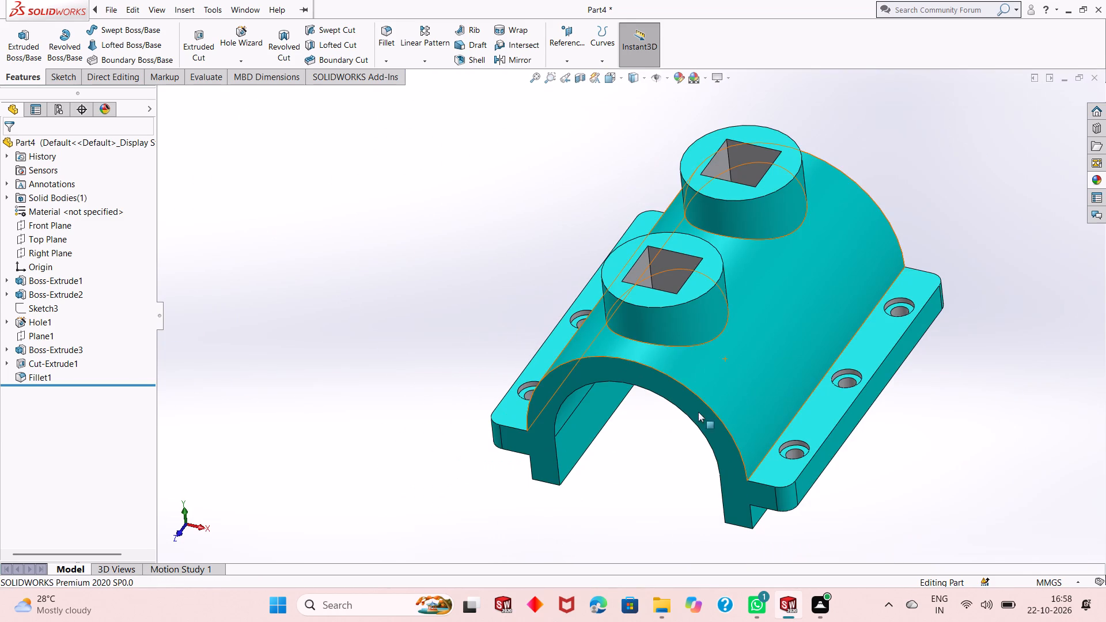
Review the part from both flange sides, comparing the hole and square-opening finishes against the cyan body.
middle_drag(666, 442, 667, 402)
middle_drag(667, 392, 738, 400)
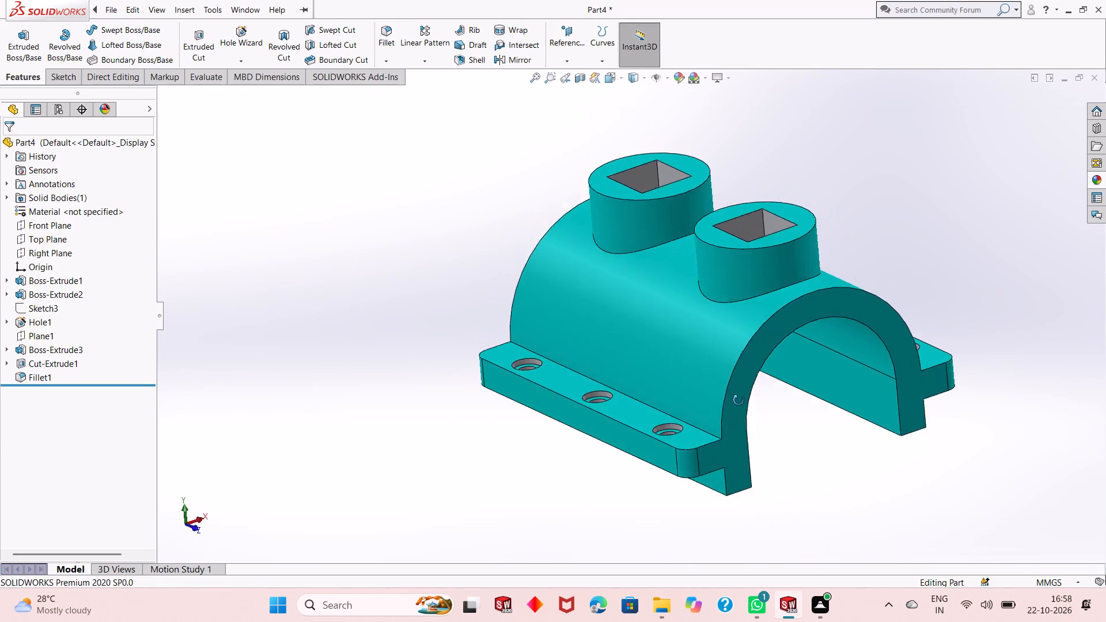
middle_drag(738, 400, 664, 504)
scroll(684, 393, up, 2)
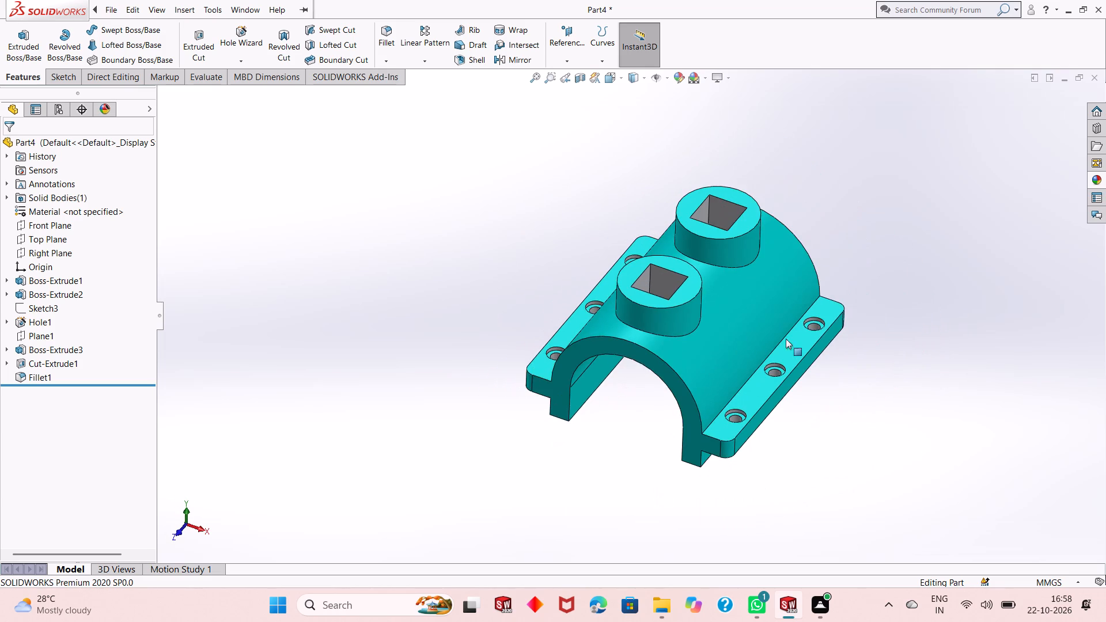
scroll(858, 325, down, 2)
scroll(670, 317, down, 1)
scroll(664, 332, up, 2)
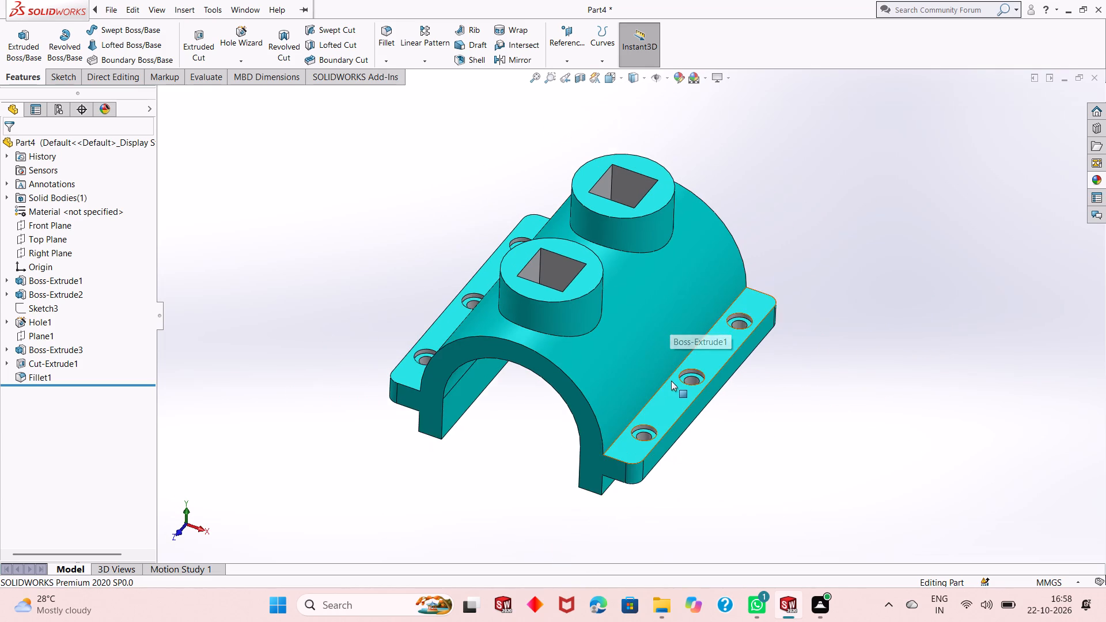
scroll(673, 380, down, 2)
scroll(673, 376, up, 1)
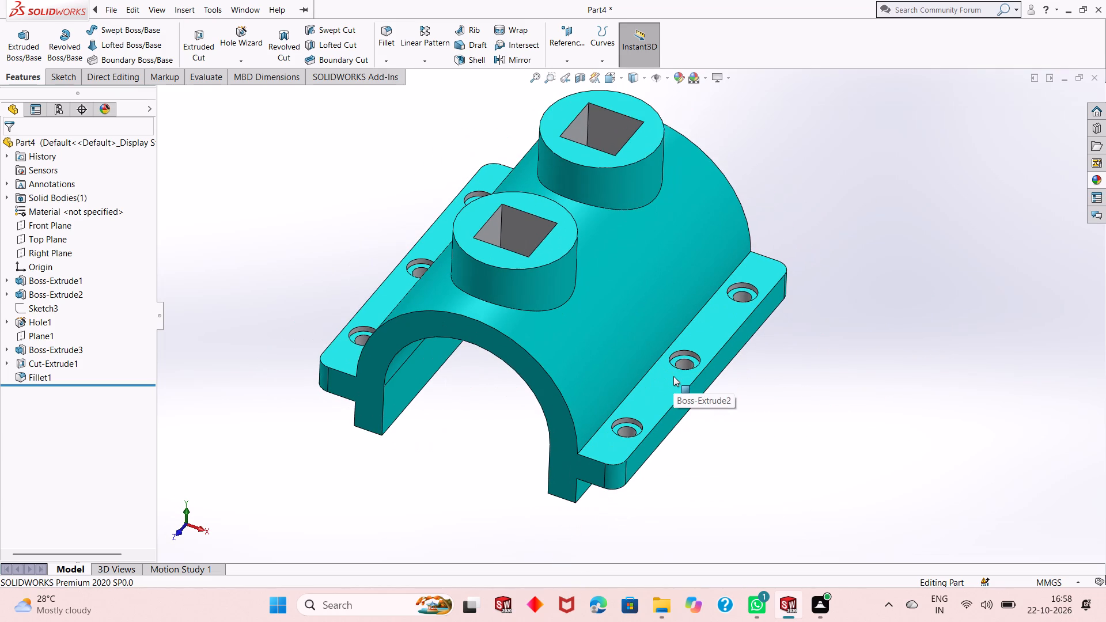
middle_drag(719, 428, 712, 396)
middle_drag(712, 392, 711, 384)
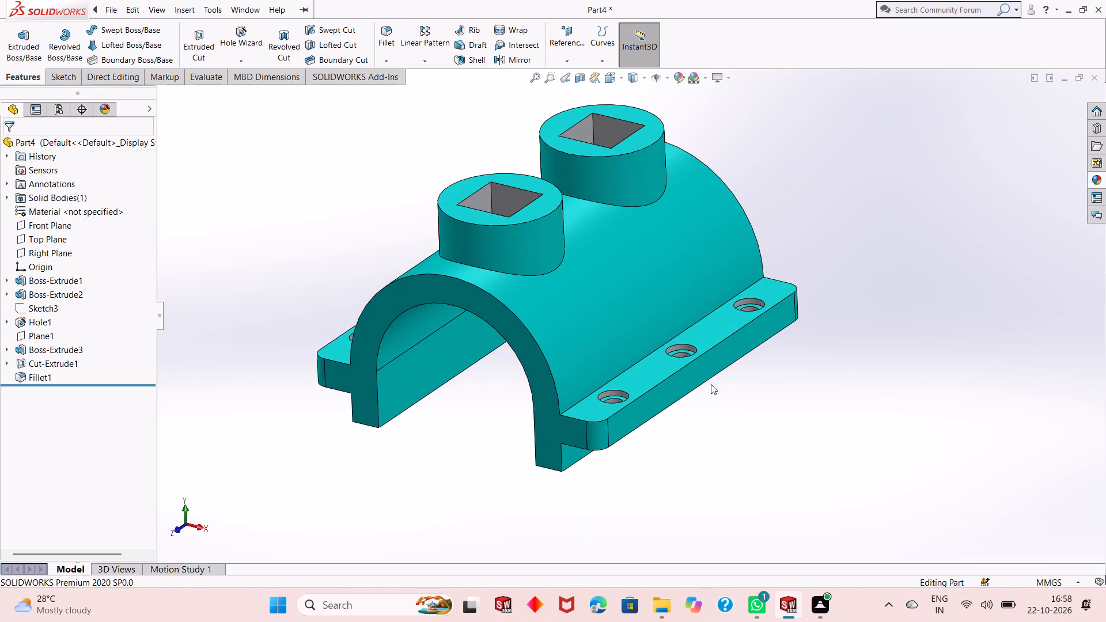
middle_drag(681, 348, 684, 357)
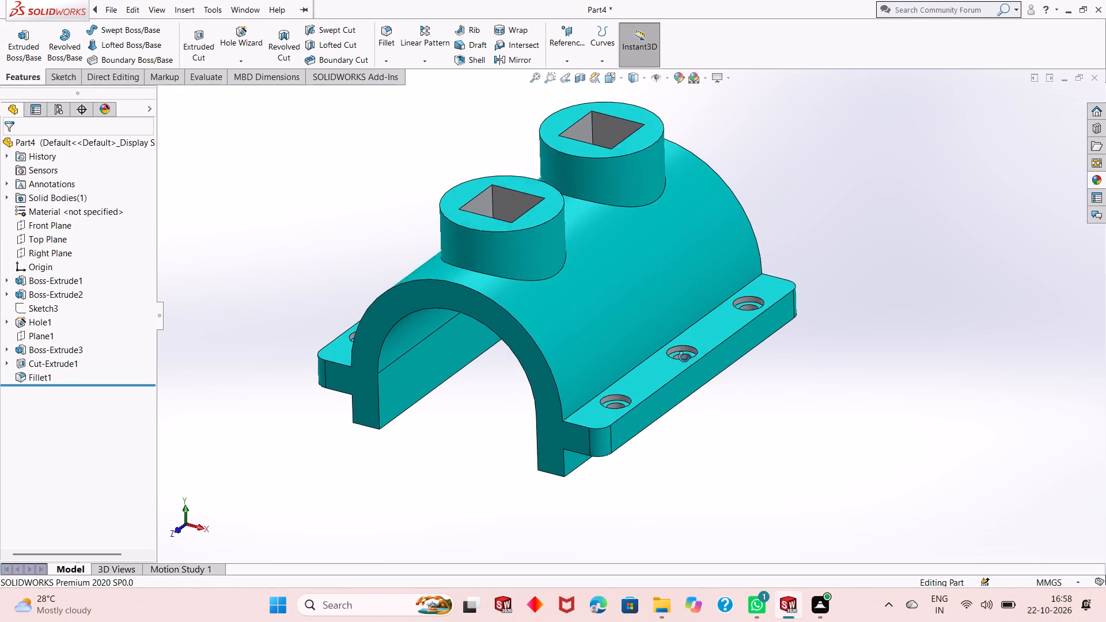
middle_drag(684, 357, 687, 381)
scroll(681, 365, down, 2)
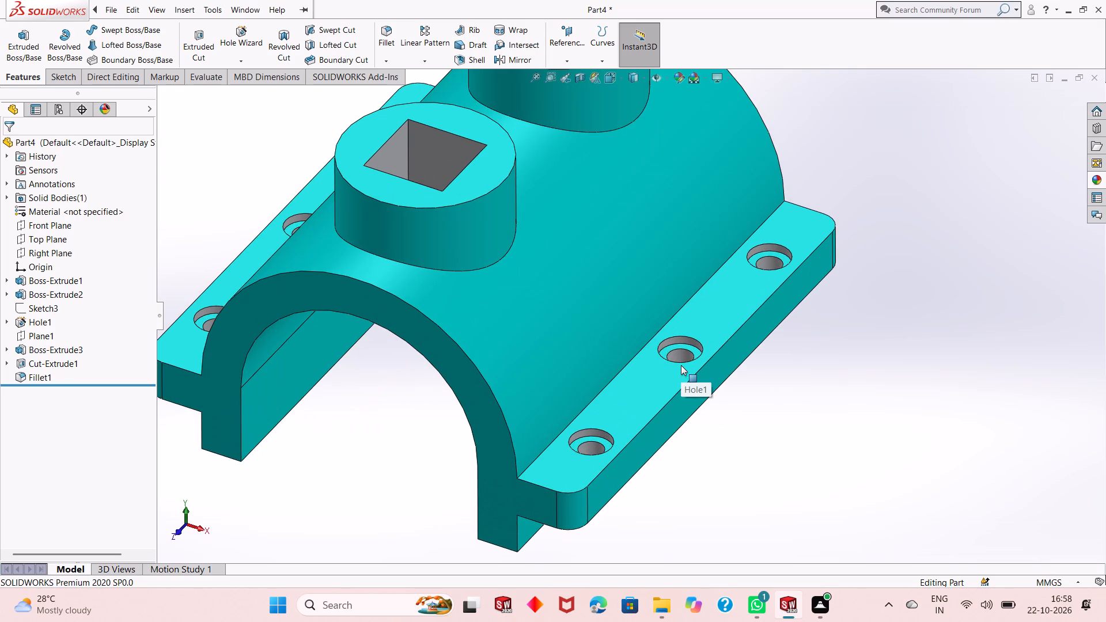
scroll(681, 365, down, 2)
scroll(681, 365, up, 5)
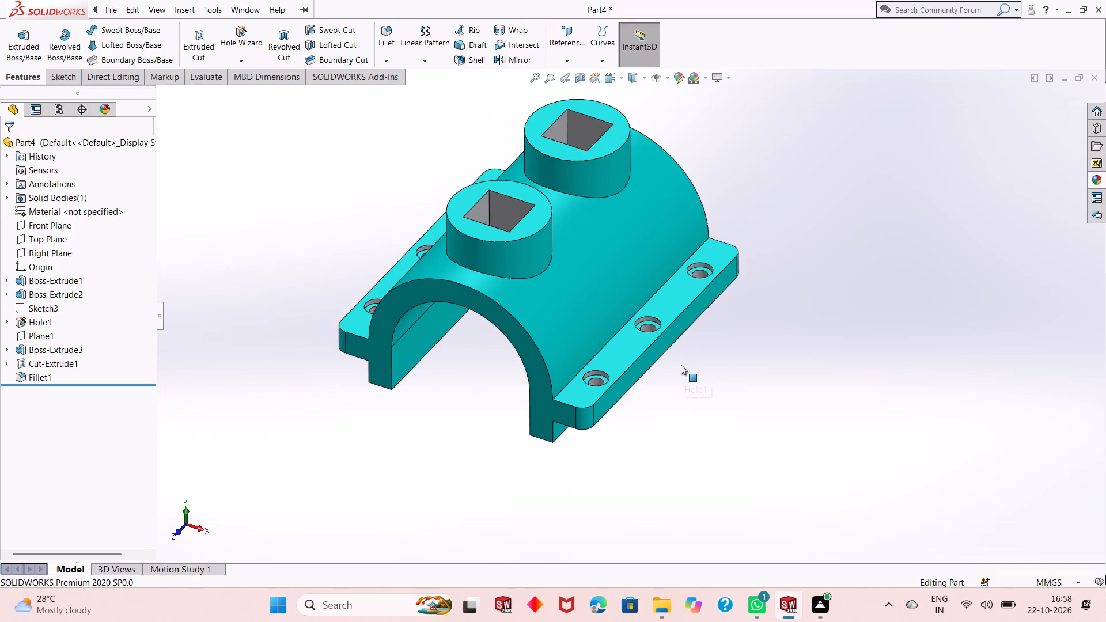
scroll(681, 365, up, 1)
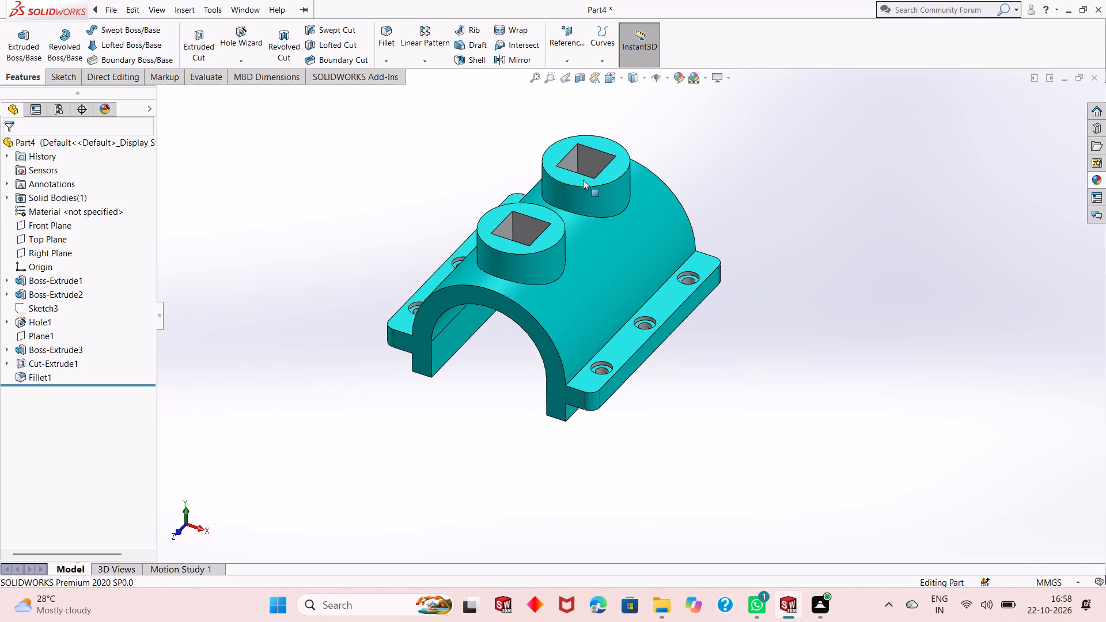
scroll(579, 175, down, 3)
scroll(604, 244, up, 2)
scroll(603, 306, up, 1)
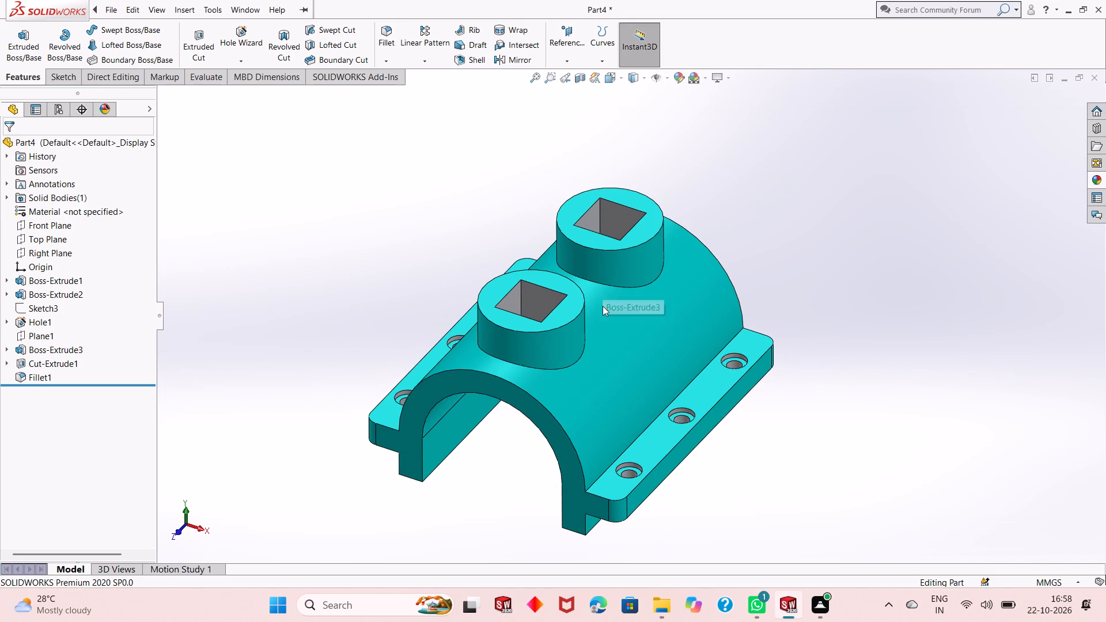
scroll(623, 447, down, 2)
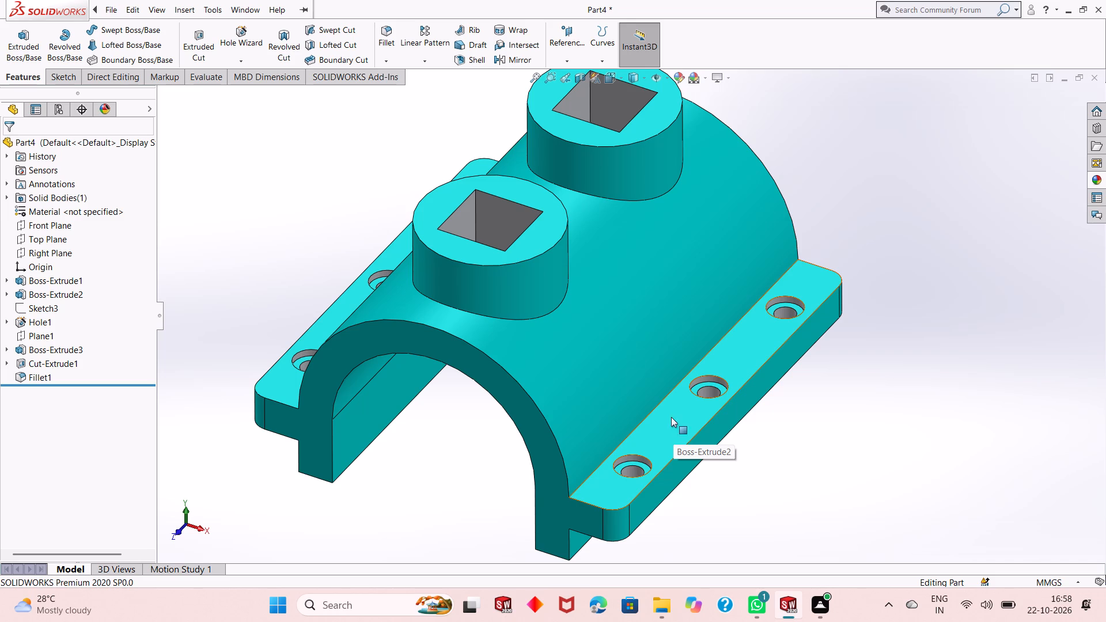
scroll(600, 359, up, 2)
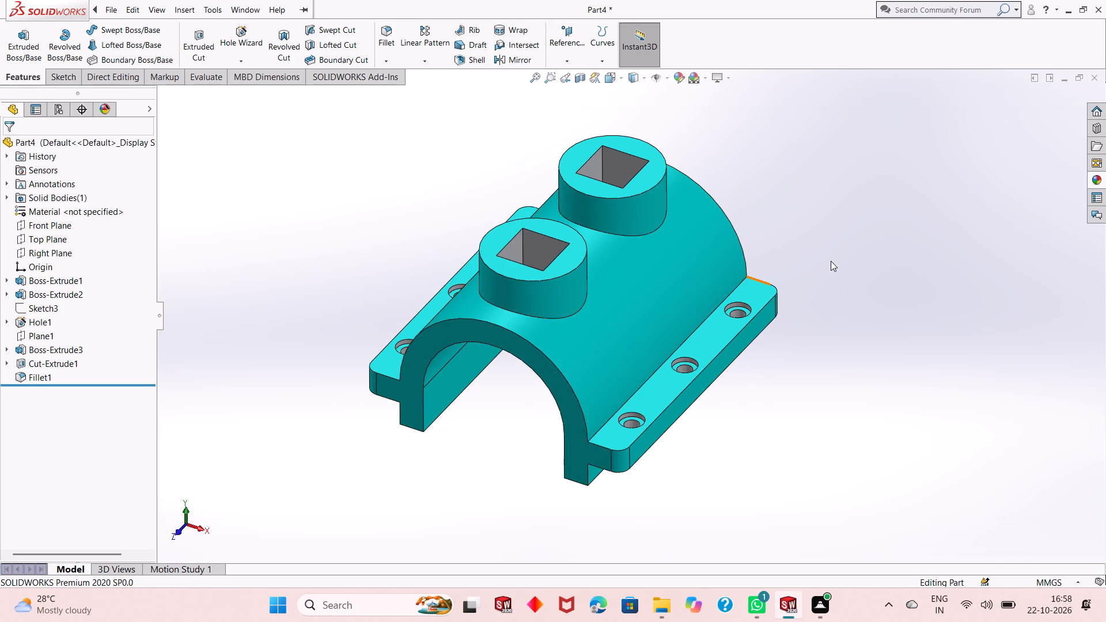
Save the part as "Saddle clamp twin boss" in the Dp SolidWorks folder as a SOLIDWORKS Part file.
key(ctrl+s)
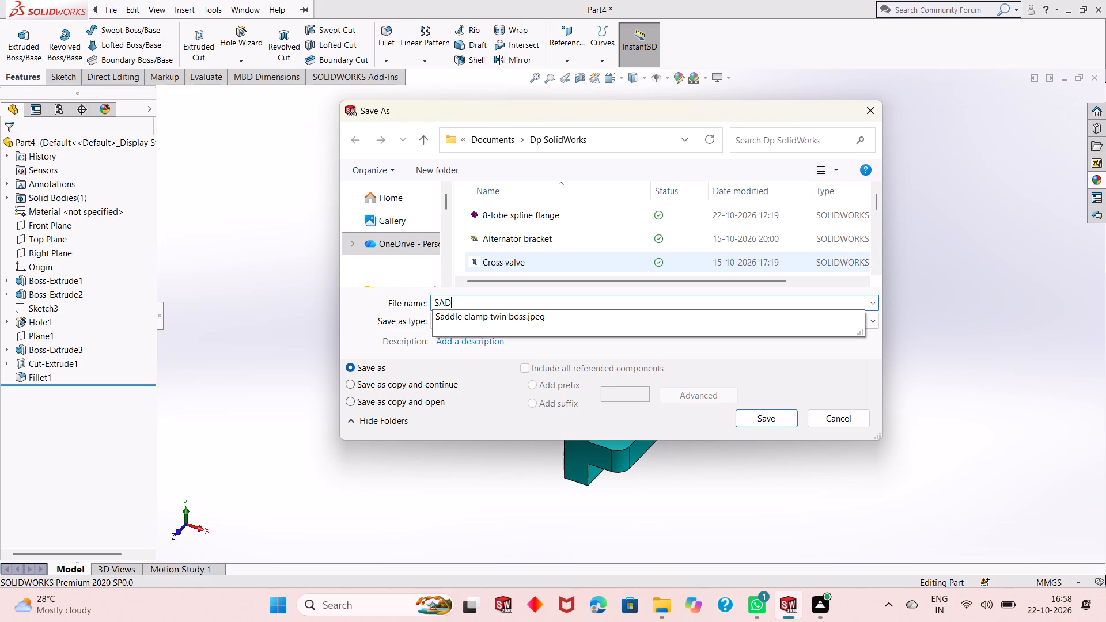
text(Sa)
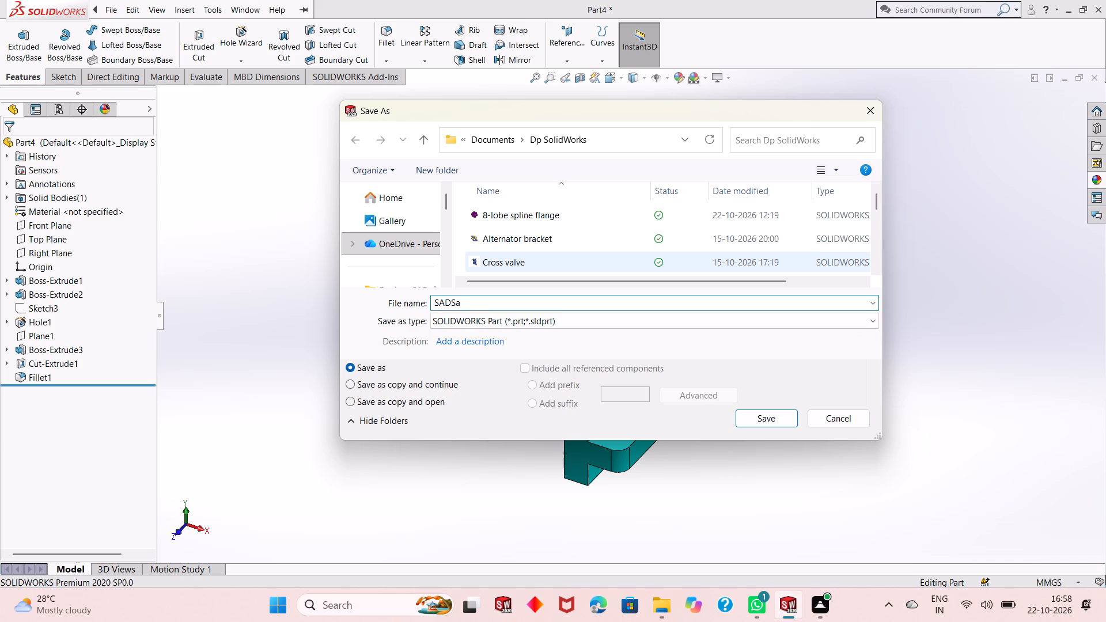
key(BackSpace)
key(BackSpace)
key(BackSpace)
key(BackSpace)
key(BackSpace)
key(BackSpace)
key(BackSpace)
key(BackSpace)
key(BackSpace)
key(BackSpace)
key(BackSpace)
key(BackSpace)
key(BackSpace)
text(Saddle)
key(space)
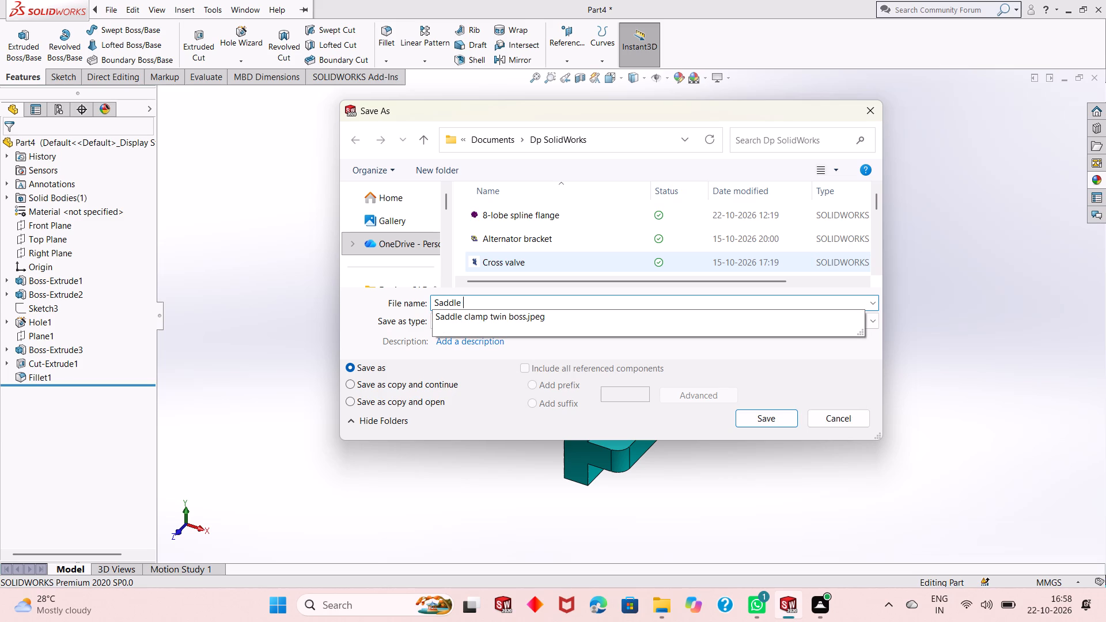
text(clamp)
key(space)
text(twin boss)
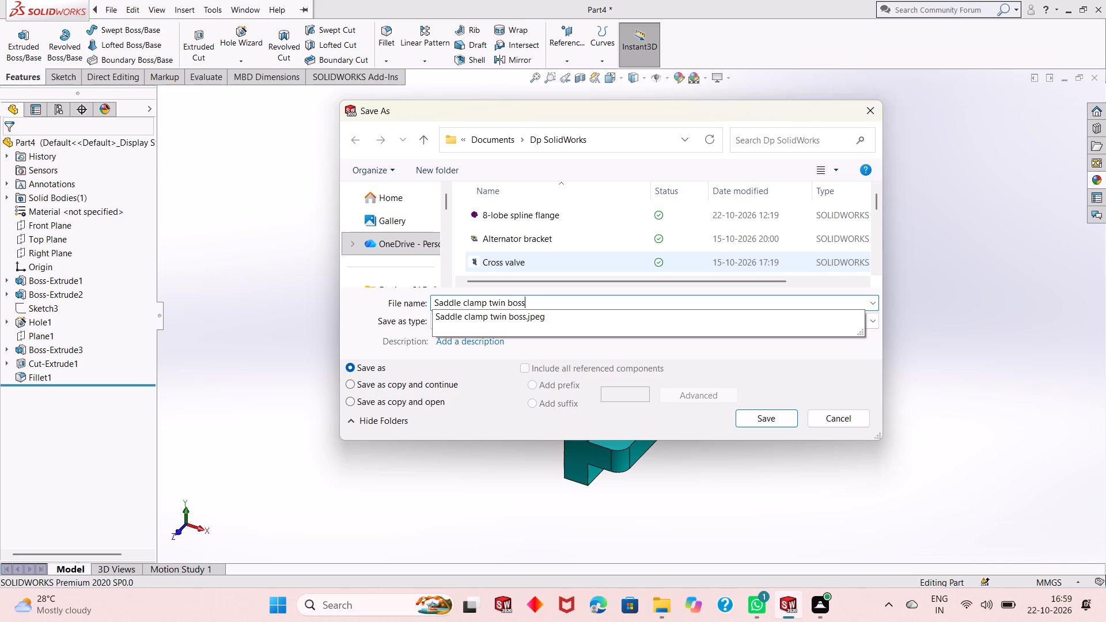
key(Return)
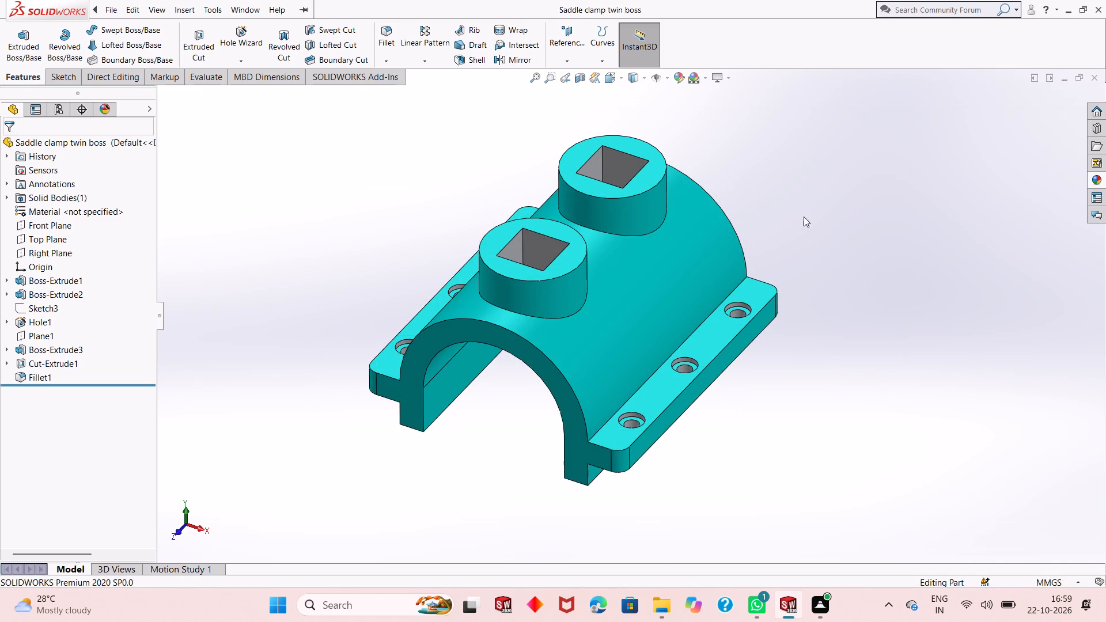
Save a copy of the part in Adobe Portable Document Format (*.pdf) under the name "Saddle clamp twin boss" in the same folder.
click(240, 153)
click(360, 10)
click(195, 9)
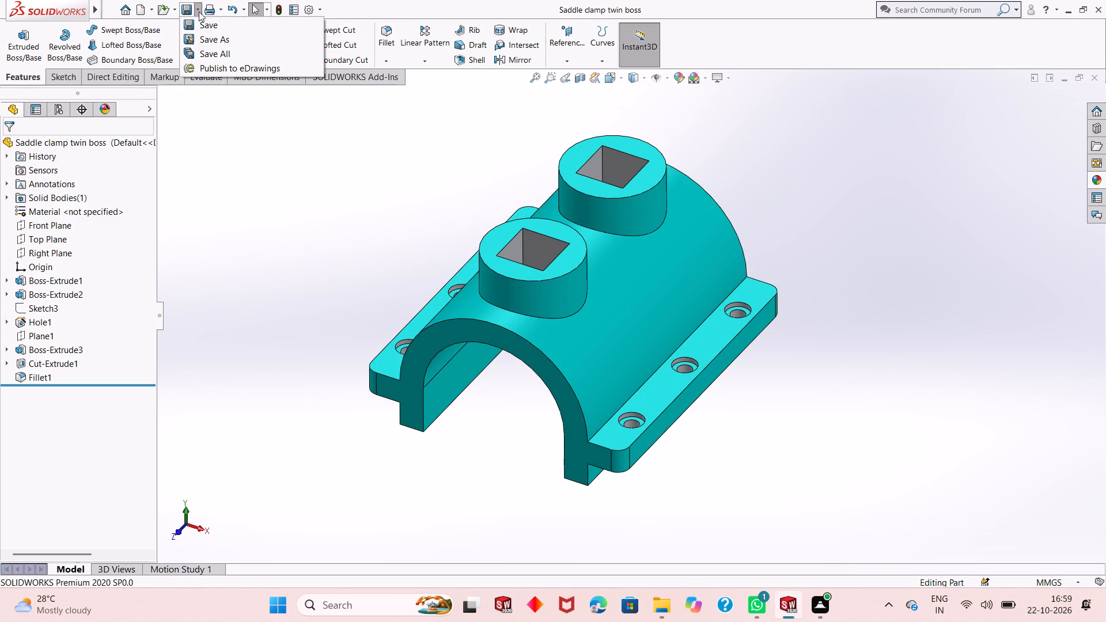
click(207, 37)
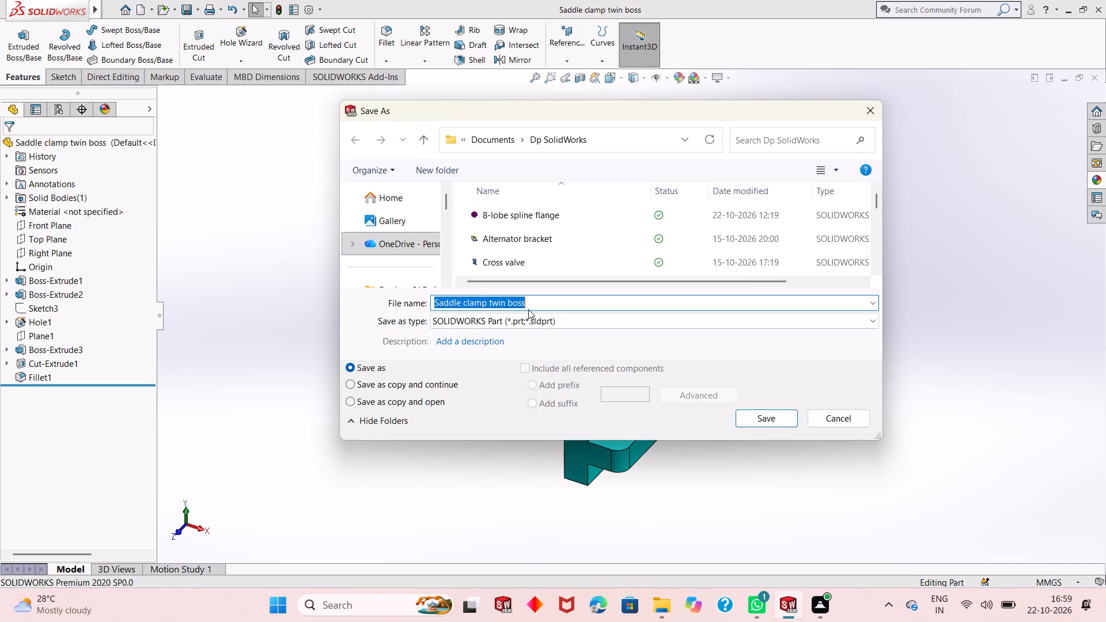
click(599, 325)
click(598, 92)
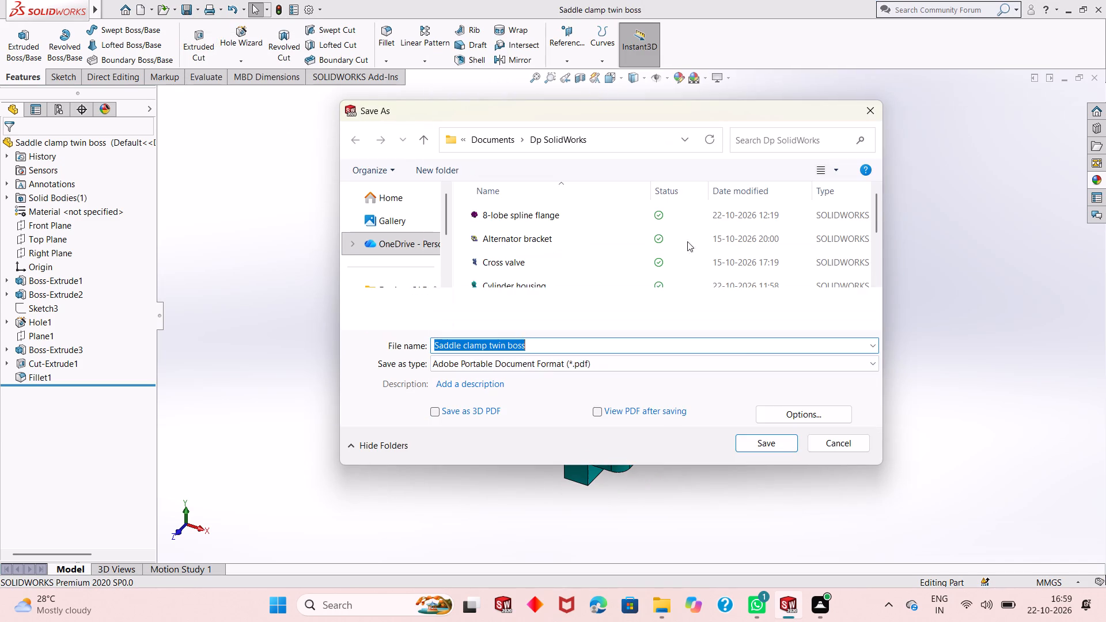
click(763, 450)
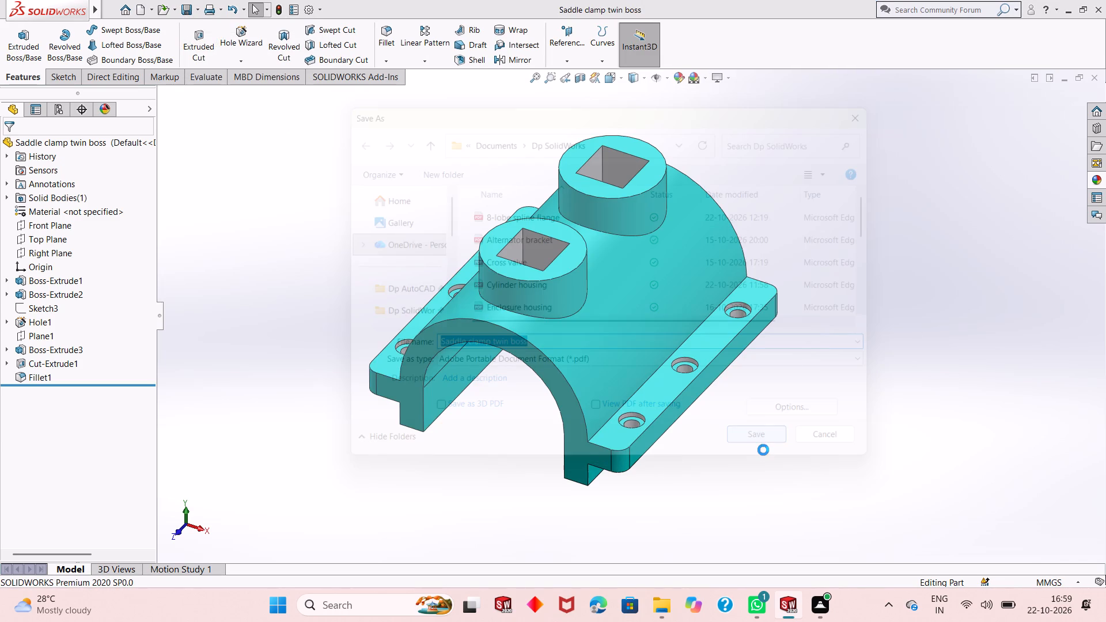